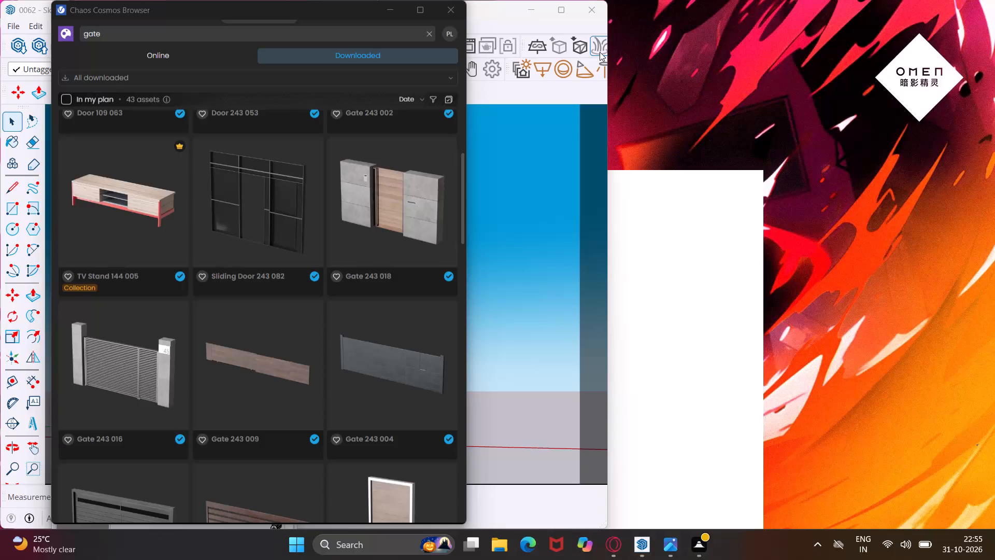
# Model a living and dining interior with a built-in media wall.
# Close the Chaos Cosmos asset browser and start a new model.
pyautogui.click(457, 4)
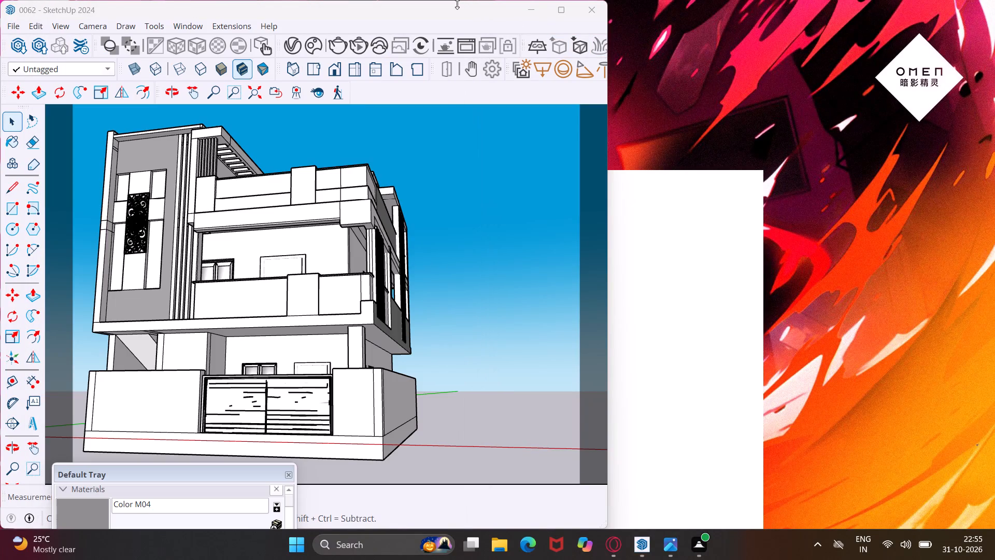
pyautogui.click(13, 23)
pyautogui.click(58, 45)
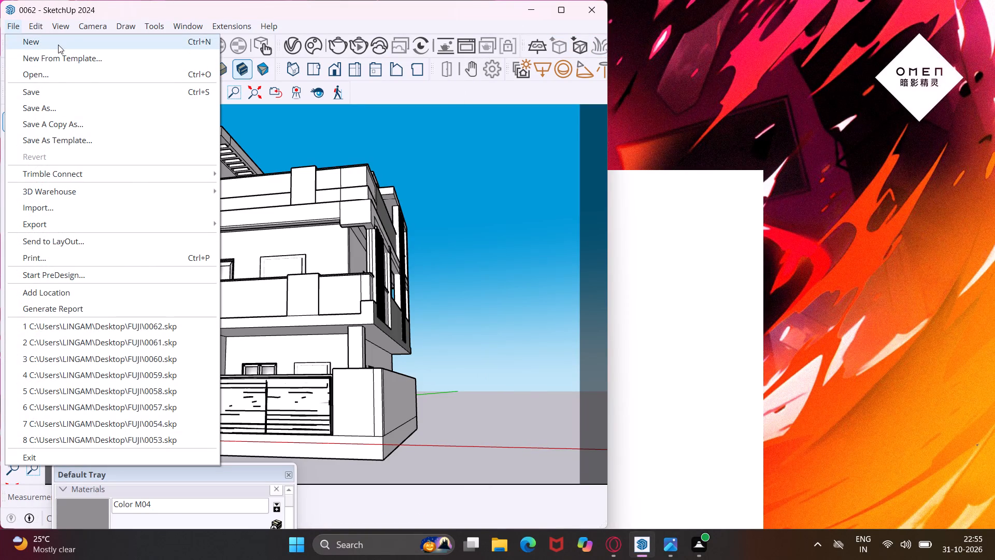
# Delete the default human figure standing near the origin.
pyautogui.moveTo(252, 214); pyautogui.dragTo(185, 364)
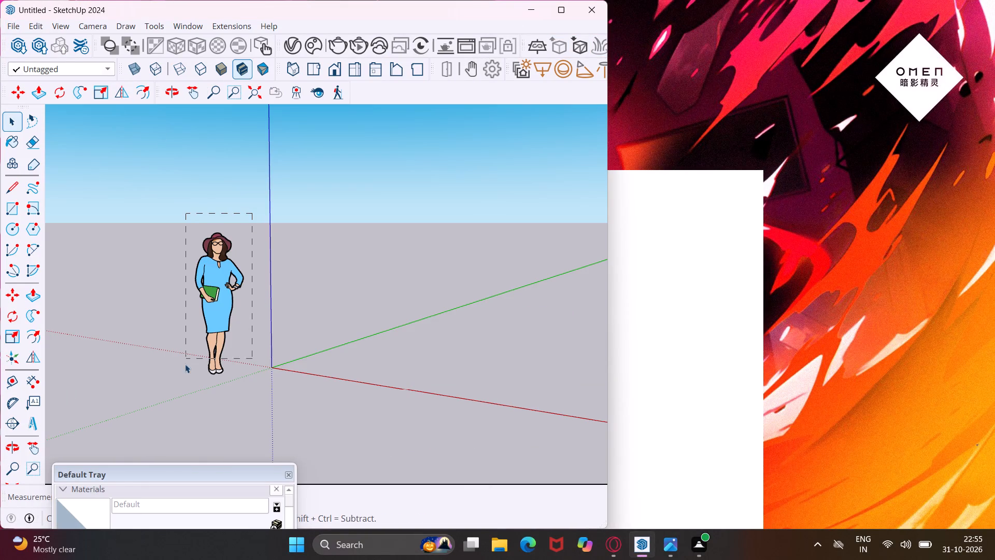
pyautogui.moveTo(185, 364); pyautogui.dragTo(185, 383)
pyautogui.press('Delete')
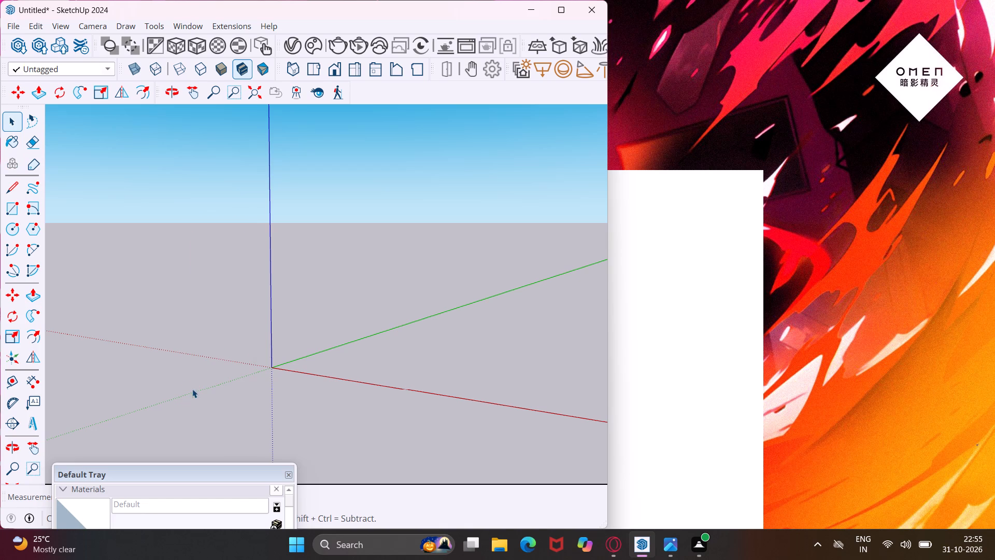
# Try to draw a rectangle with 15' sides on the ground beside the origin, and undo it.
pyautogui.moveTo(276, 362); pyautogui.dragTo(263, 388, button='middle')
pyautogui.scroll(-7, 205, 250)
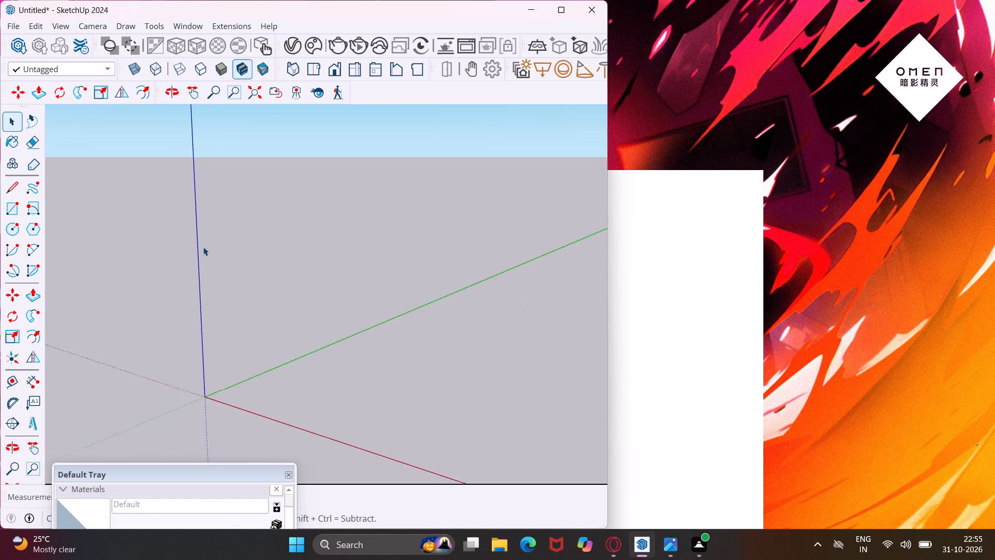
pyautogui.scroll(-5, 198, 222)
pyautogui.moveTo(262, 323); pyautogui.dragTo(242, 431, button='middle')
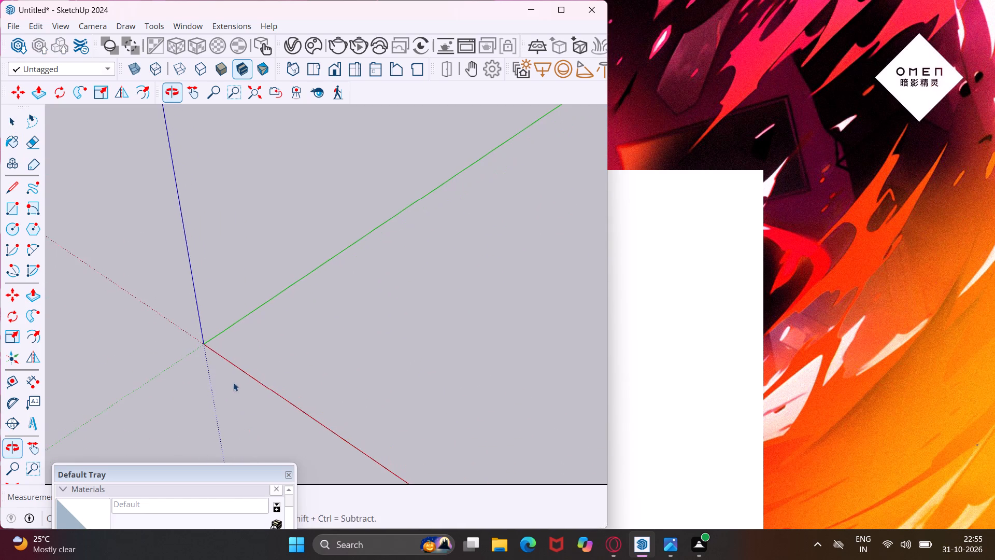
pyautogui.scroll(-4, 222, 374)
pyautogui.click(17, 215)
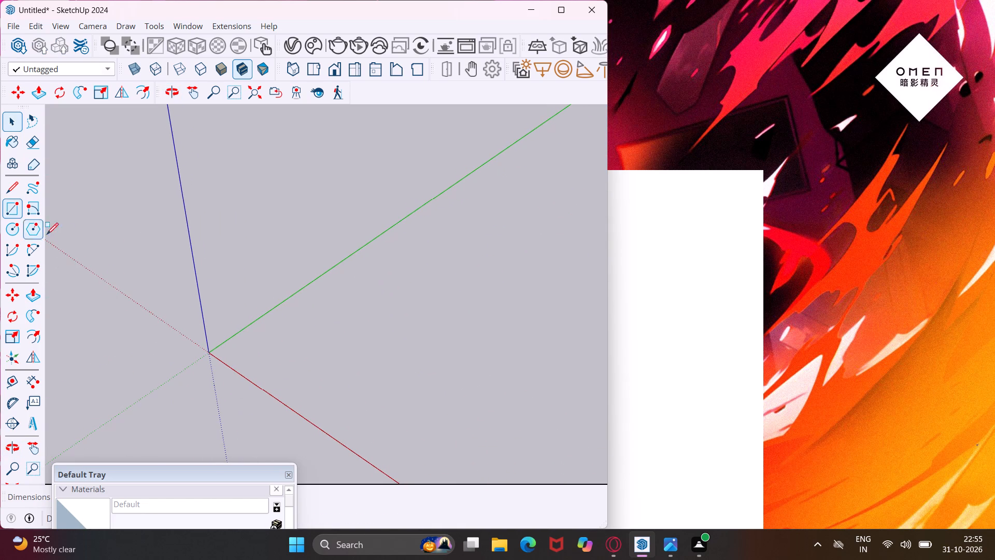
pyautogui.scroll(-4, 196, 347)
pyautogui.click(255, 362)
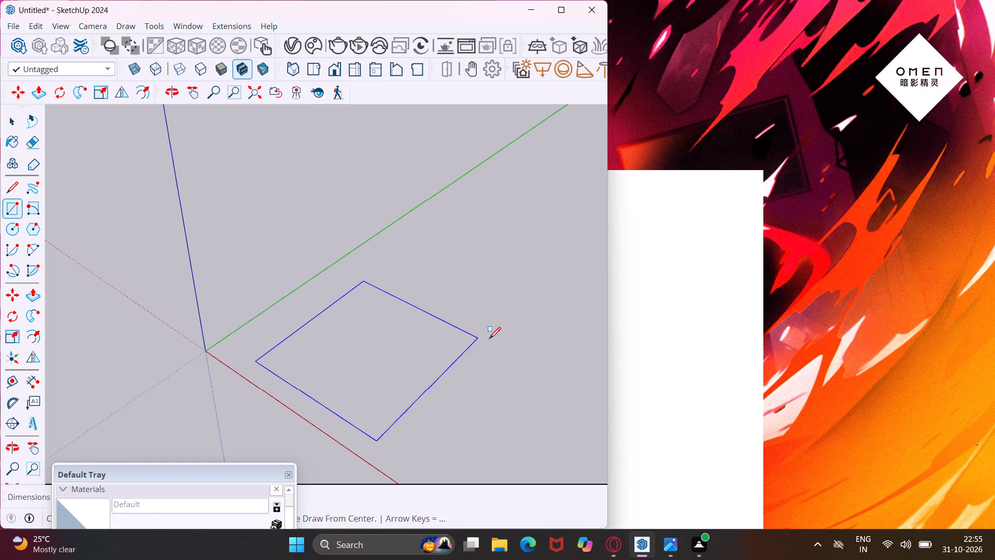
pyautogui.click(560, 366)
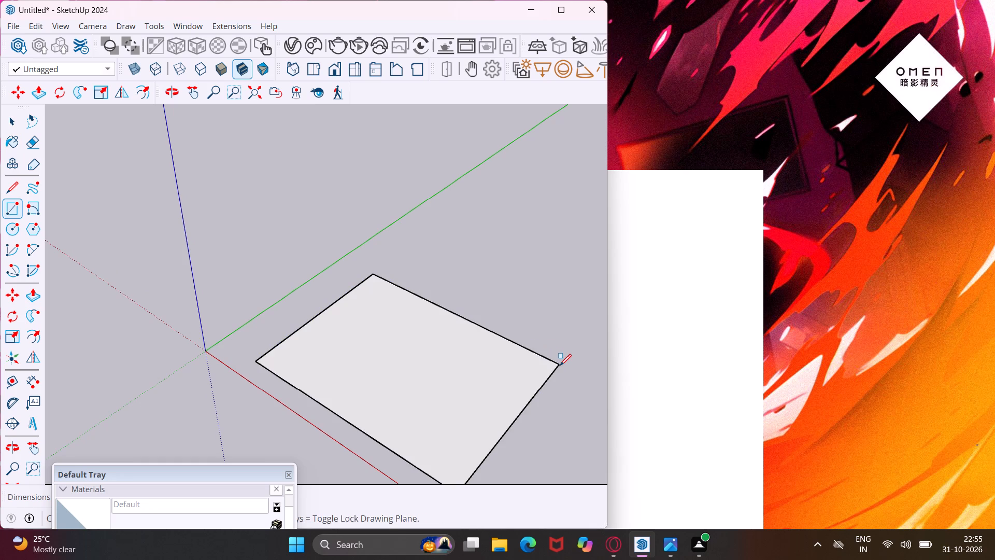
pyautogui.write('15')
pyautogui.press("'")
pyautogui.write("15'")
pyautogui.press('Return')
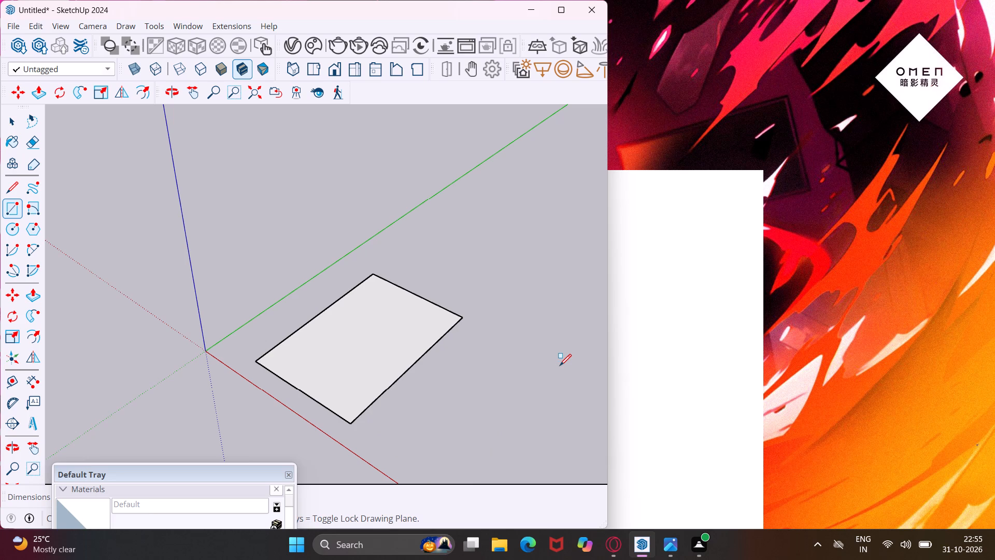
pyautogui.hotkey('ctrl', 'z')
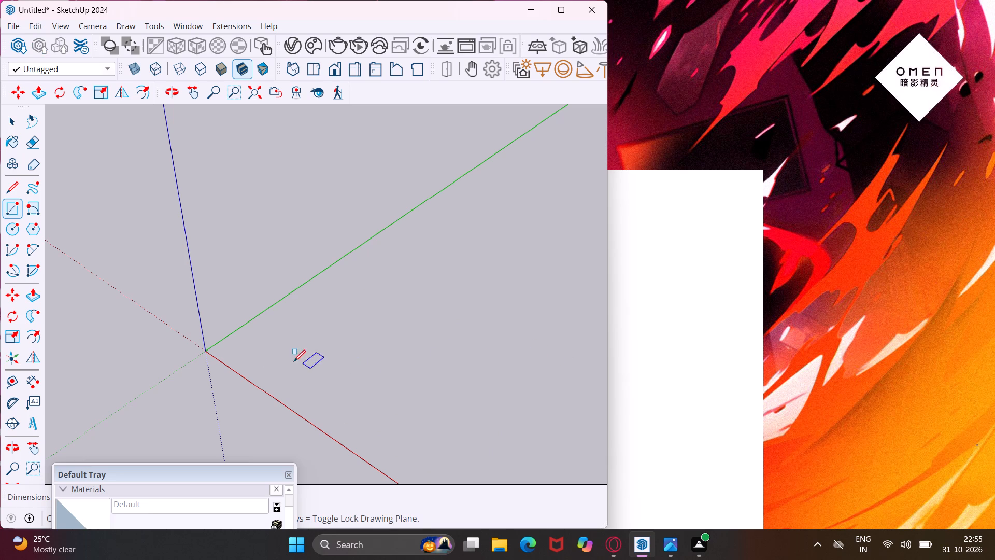
# Draw a 15' by 15' square on the ground between the red and green axes, and leave the Rectangle tool.
pyautogui.click(277, 353)
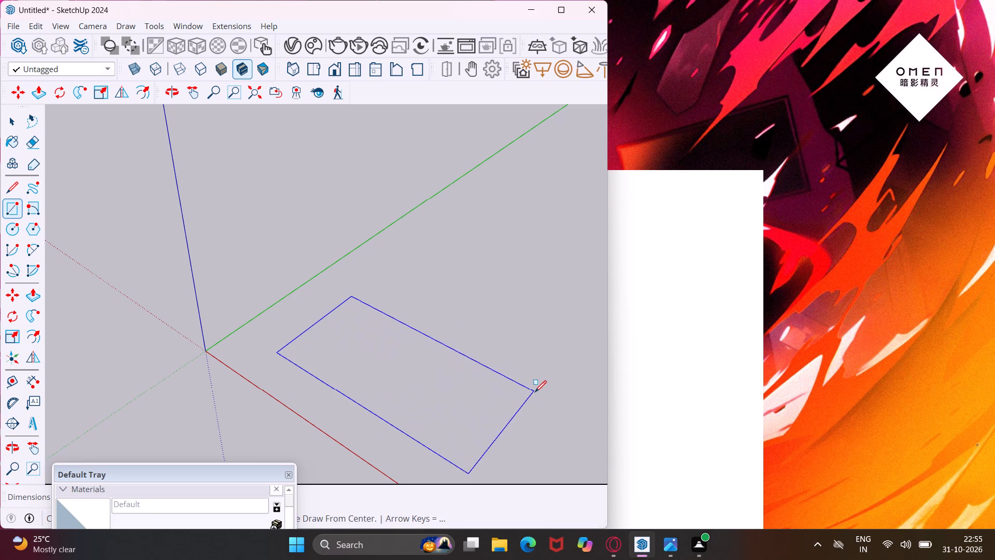
pyautogui.click(535, 392)
pyautogui.write("15',")
pyautogui.write("15'")
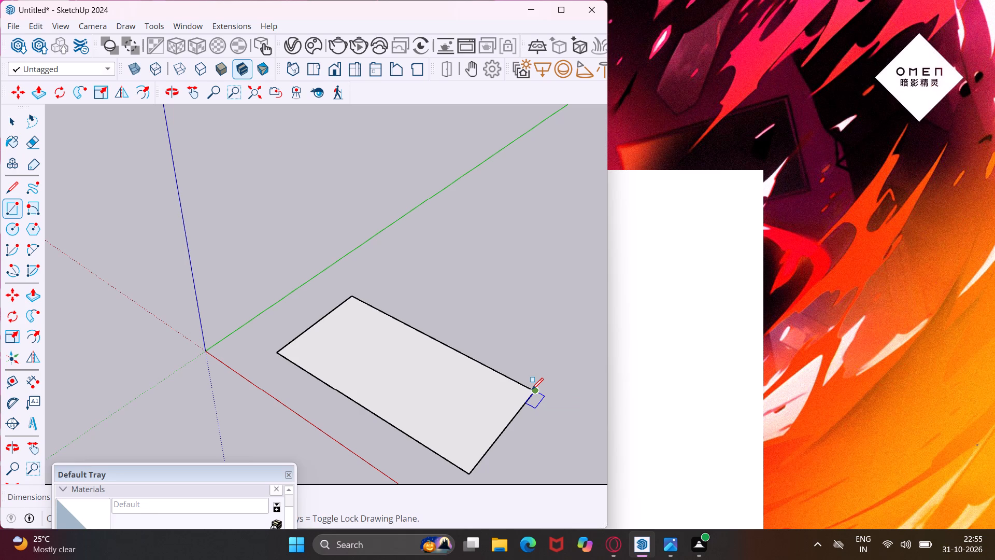
pyautogui.press('Return')
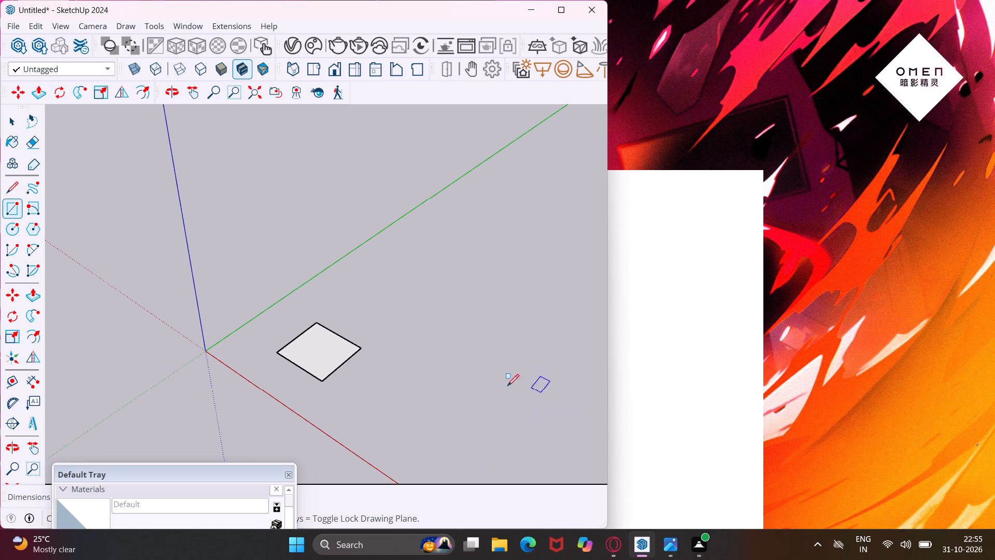
pyautogui.scroll(4, 308, 360)
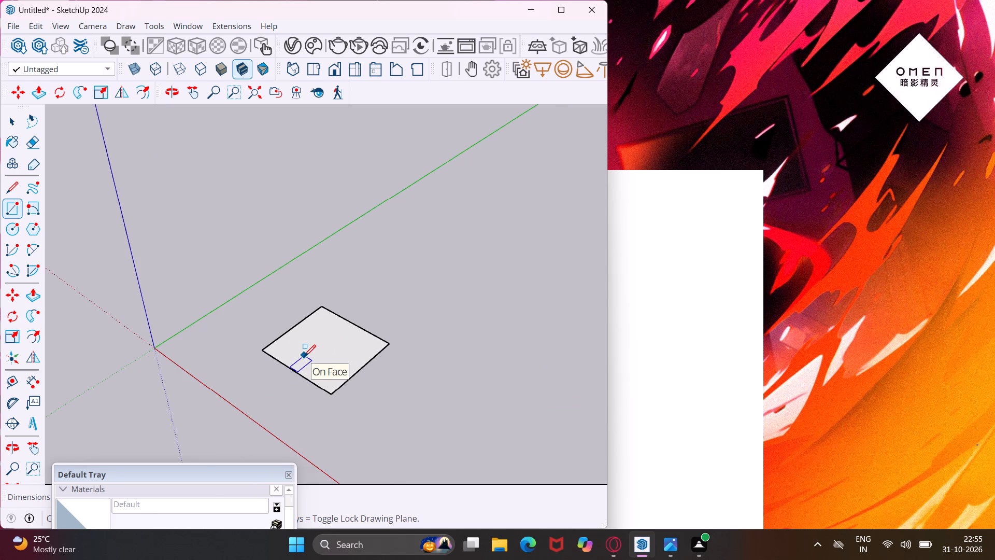
pyautogui.press('Escape')
pyautogui.press('space')
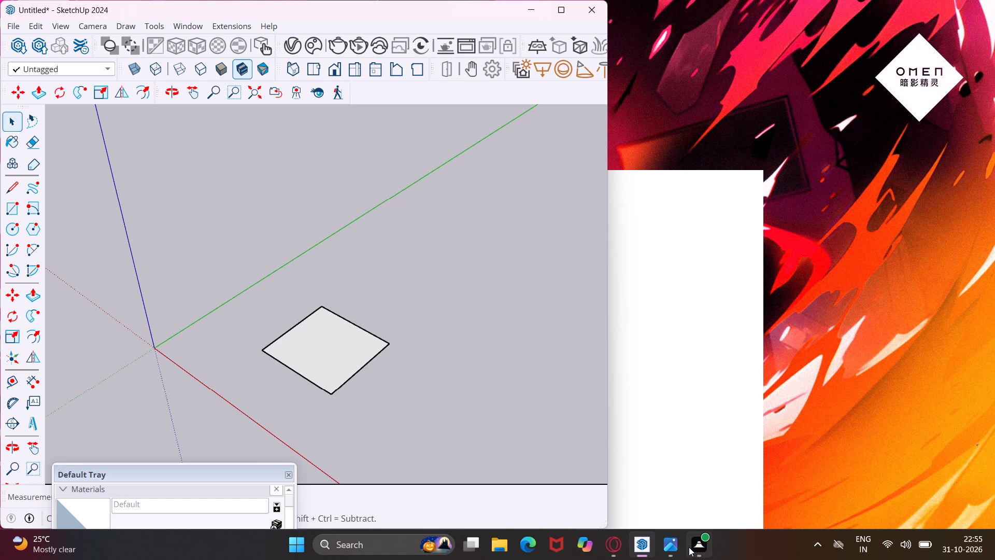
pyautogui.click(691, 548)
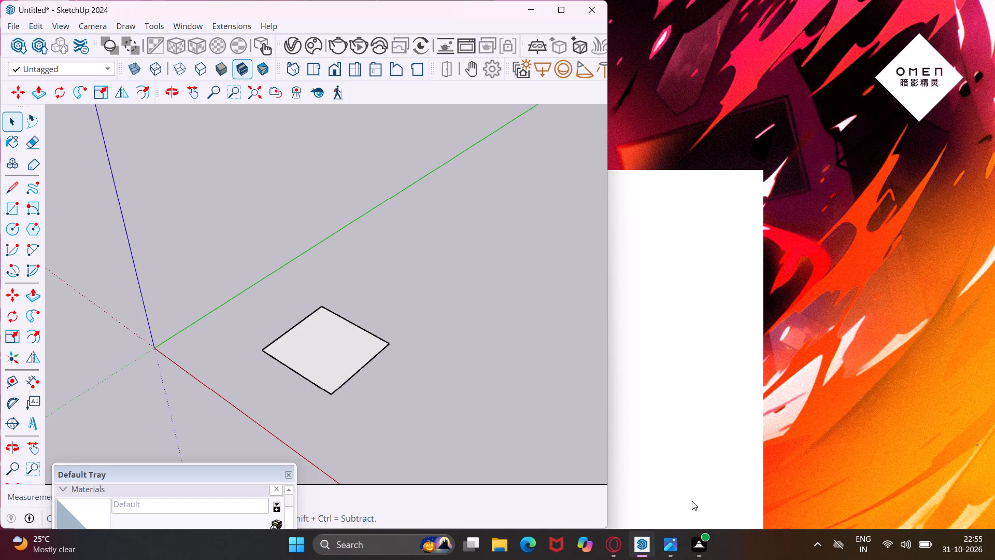
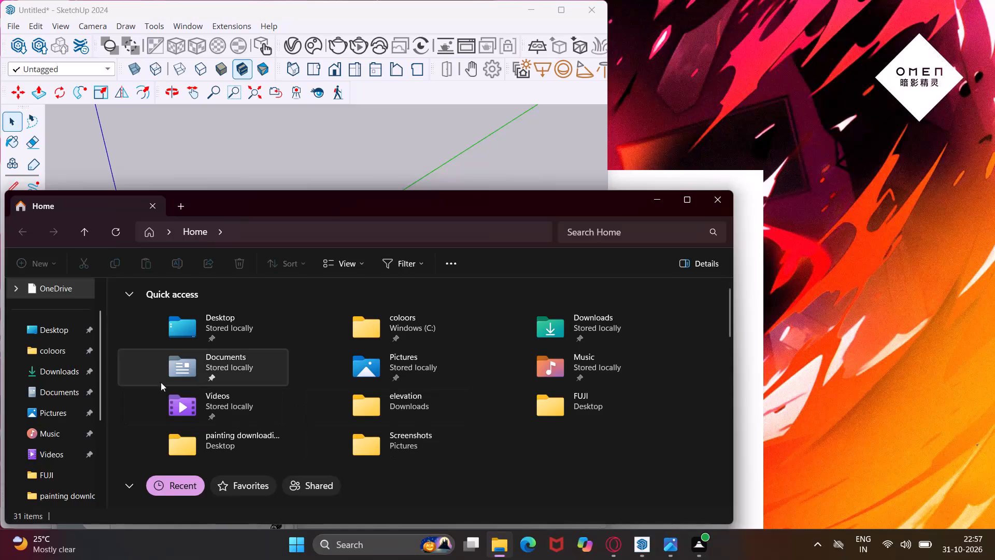
# Open the living-room photo with the lit false ceiling from the elevation folder in Downloads, and close File Explorer.
pyautogui.click(51, 380)
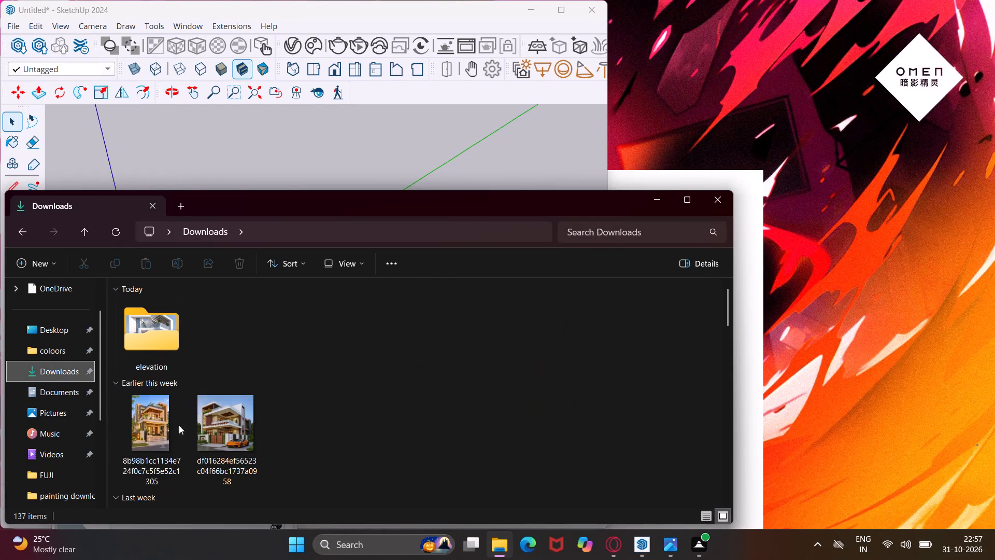
pyautogui.click(138, 349)
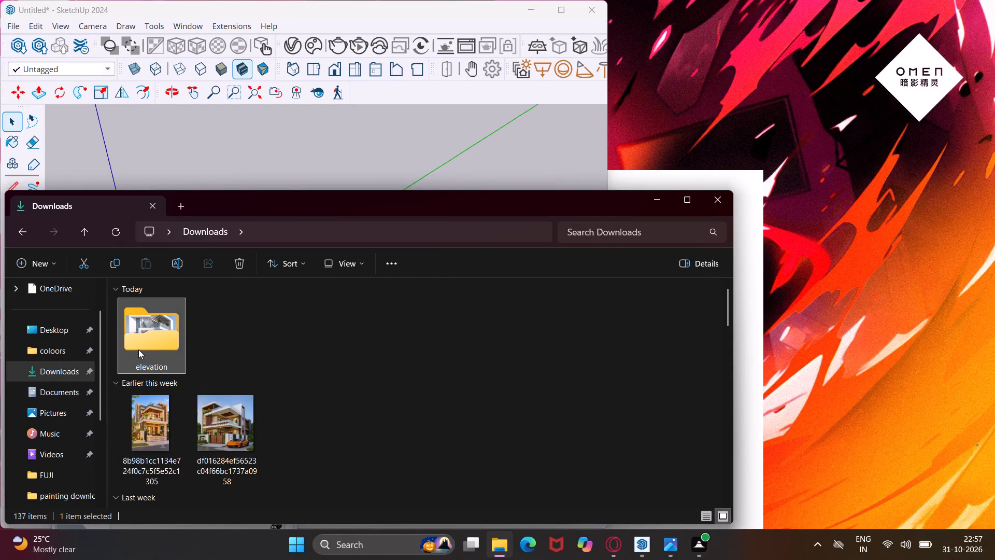
pyautogui.doubleClick(138, 349)
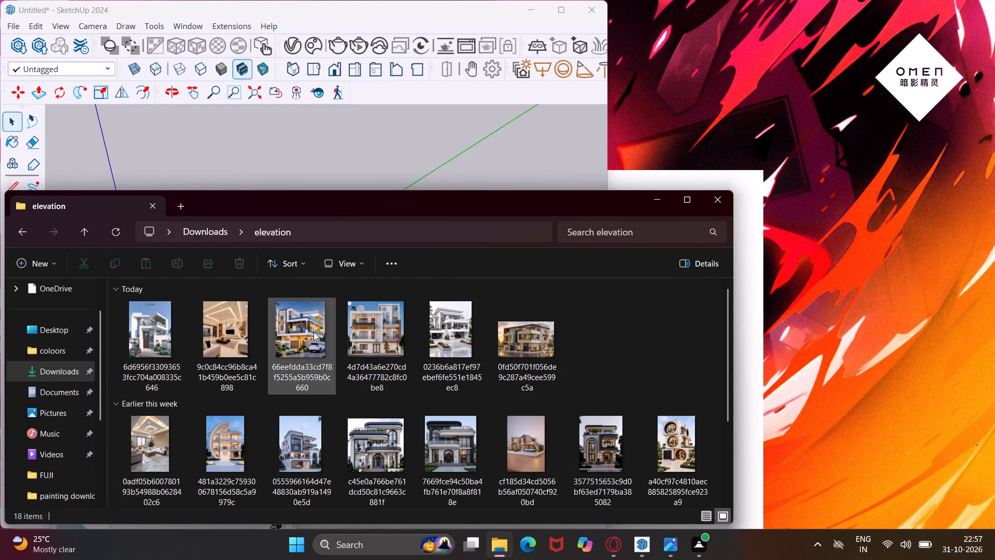
pyautogui.doubleClick(243, 339)
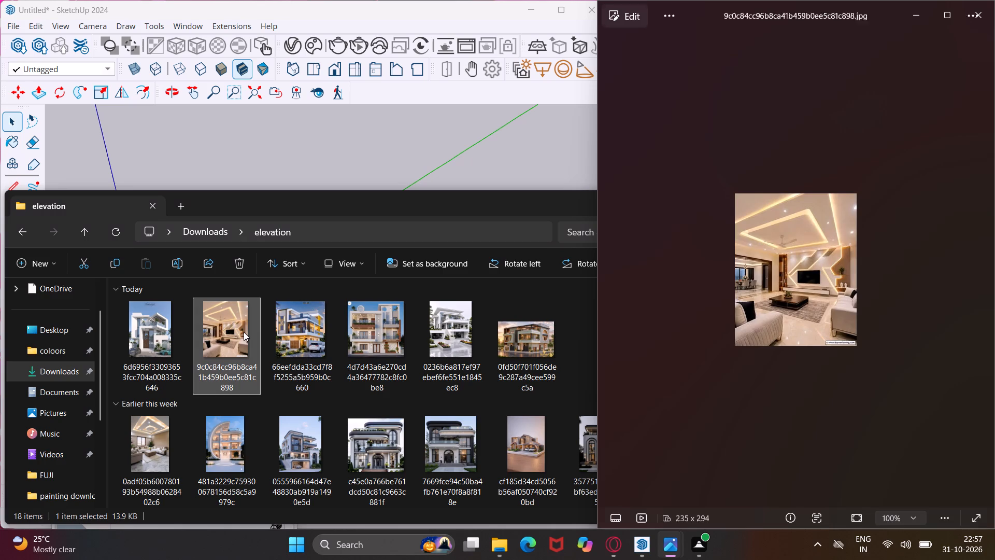
pyautogui.click(367, 209)
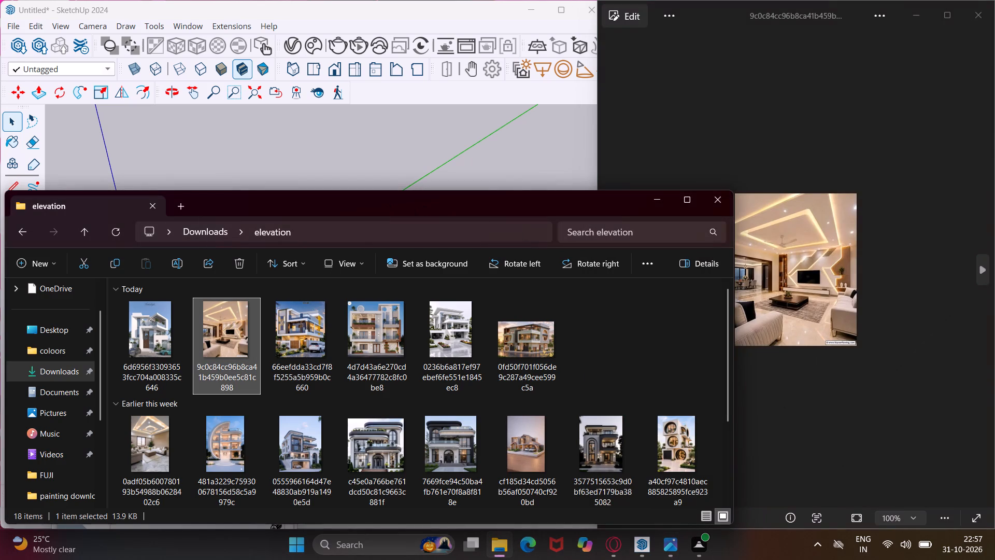
pyautogui.click(721, 201)
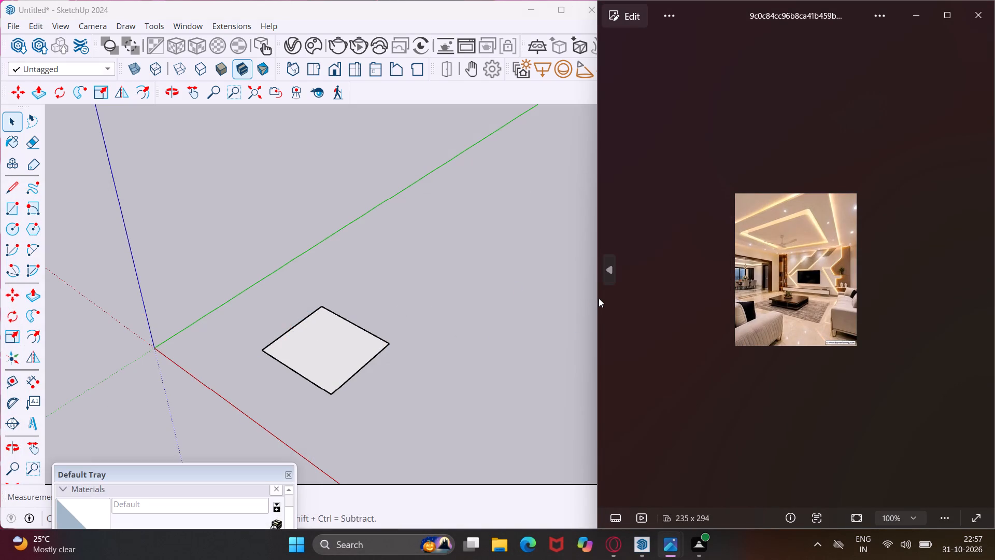
# Narrow the photo viewer window and enlarge the living-room reference image to fill it.
pyautogui.moveTo(598, 314); pyautogui.dragTo(613, 314)
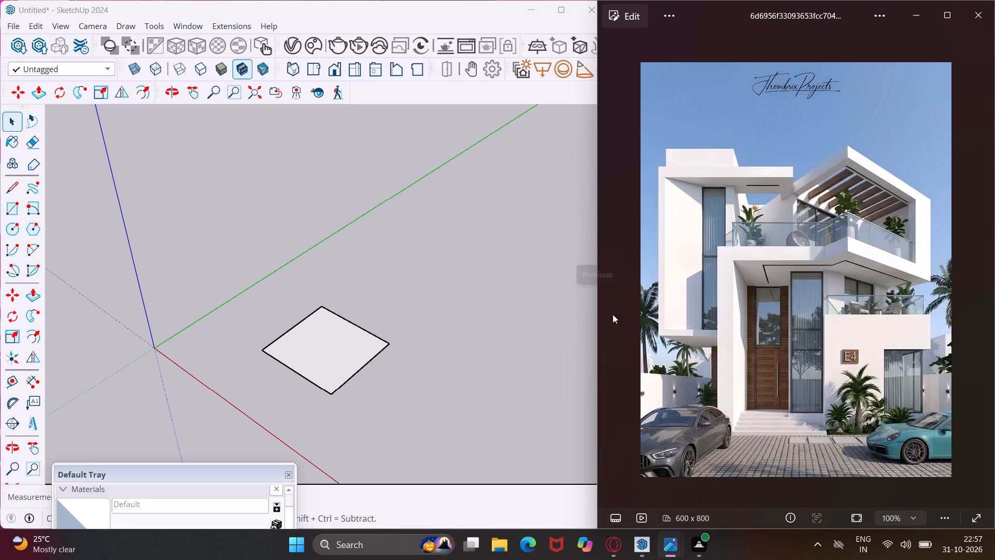
pyautogui.moveTo(613, 314); pyautogui.dragTo(628, 314)
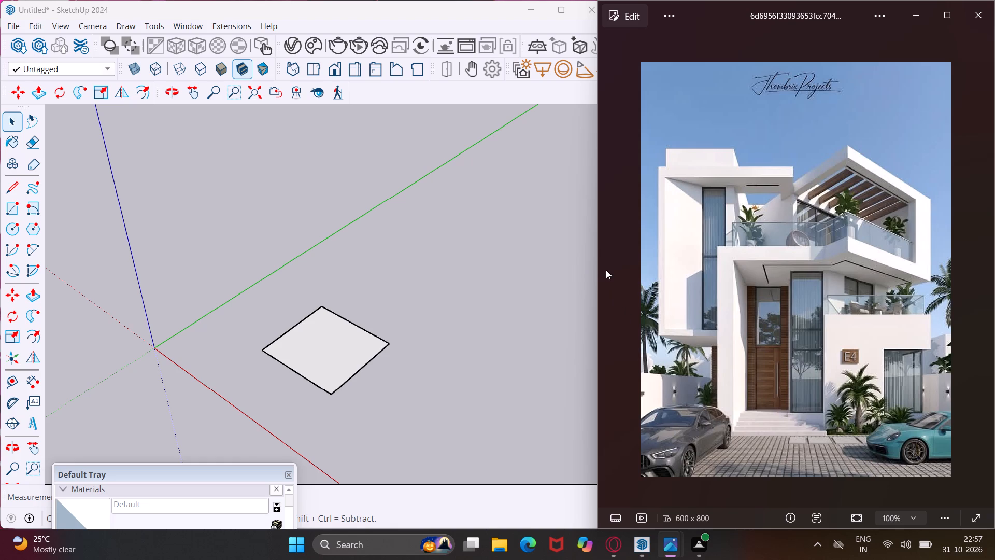
pyautogui.click(628, 276)
pyautogui.click(985, 273)
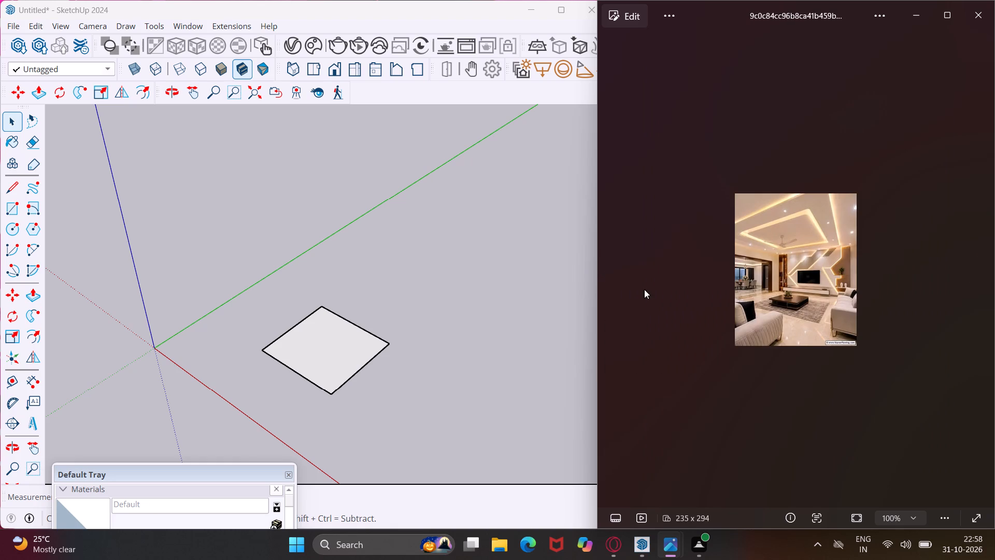
pyautogui.click(600, 327)
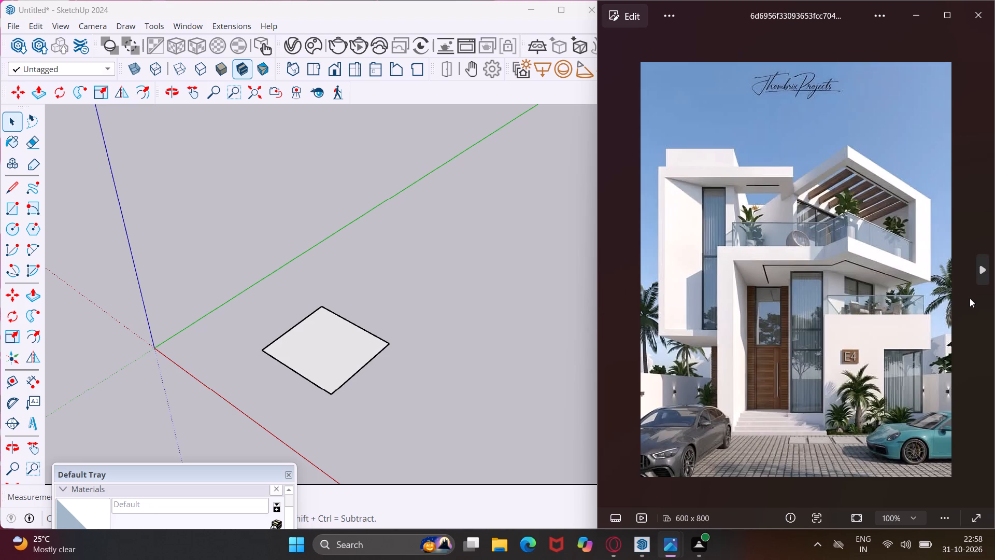
pyautogui.click(982, 272)
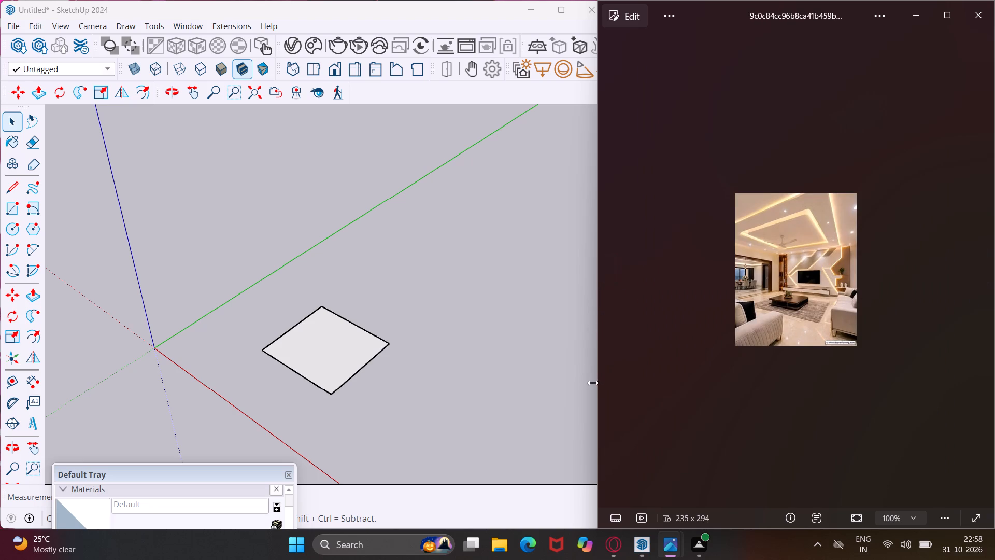
pyautogui.moveTo(595, 384); pyautogui.dragTo(627, 386)
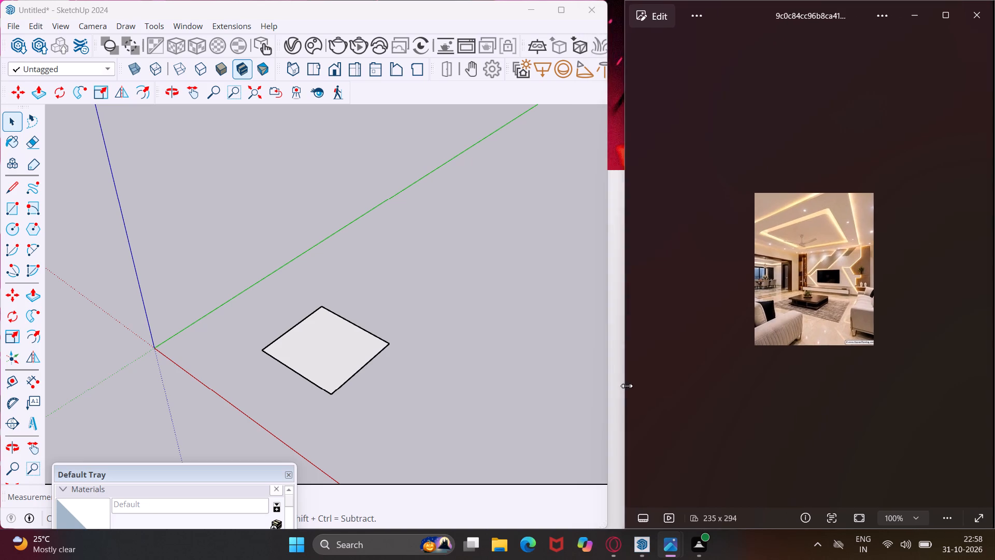
pyautogui.moveTo(627, 386); pyautogui.dragTo(651, 386)
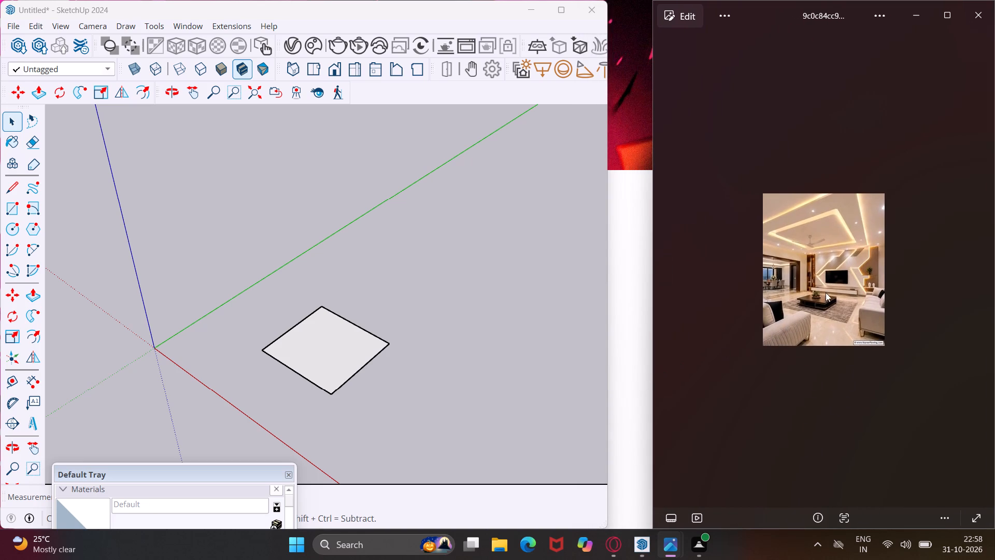
pyautogui.scroll(4, 829, 285)
pyautogui.scroll(-1, 829, 285)
pyautogui.scroll(6, 829, 285)
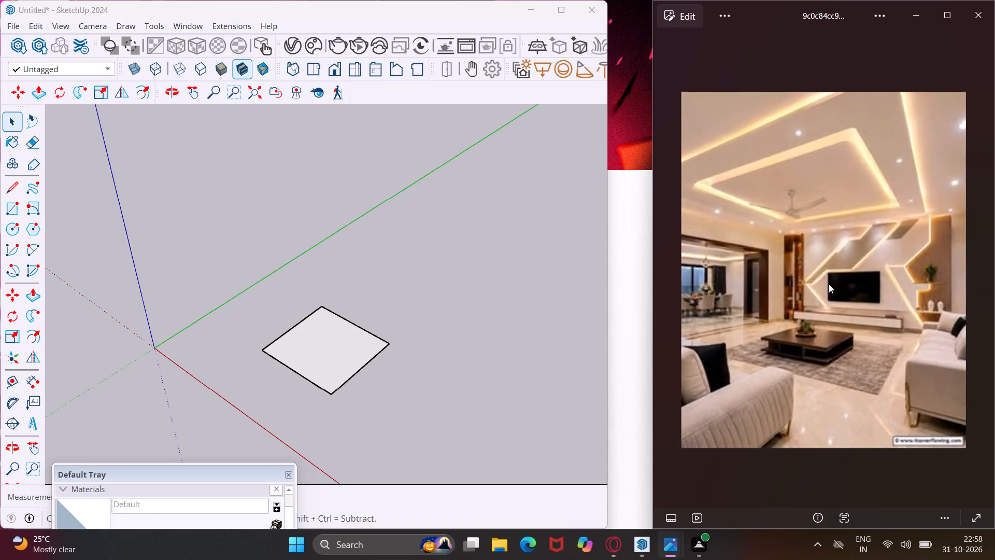
pyautogui.scroll(2, 828, 284)
pyautogui.scroll(-1, 828, 284)
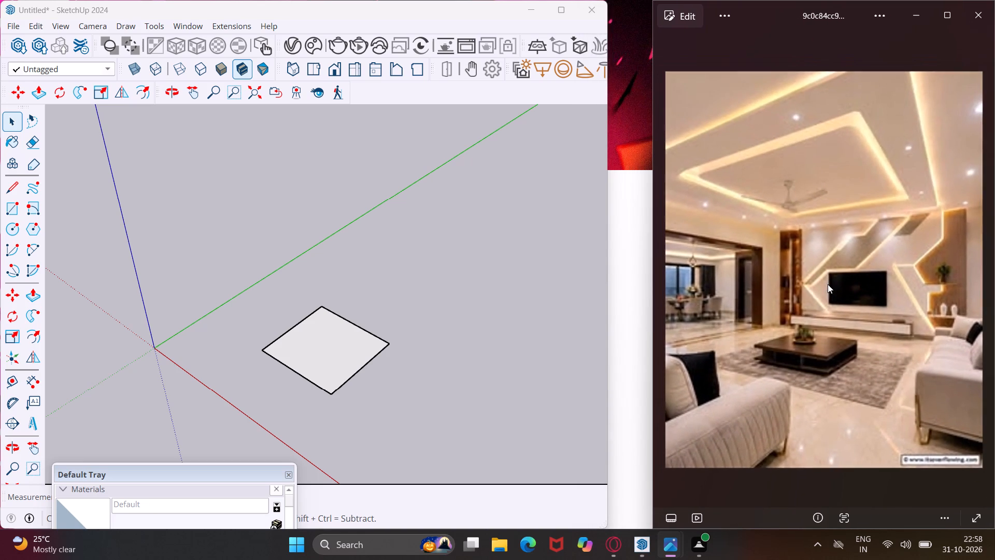
# Switch to SketchUp and widen its window until it meets the photo viewer.
pyautogui.scroll(8, 339, 350)
pyautogui.click(339, 350)
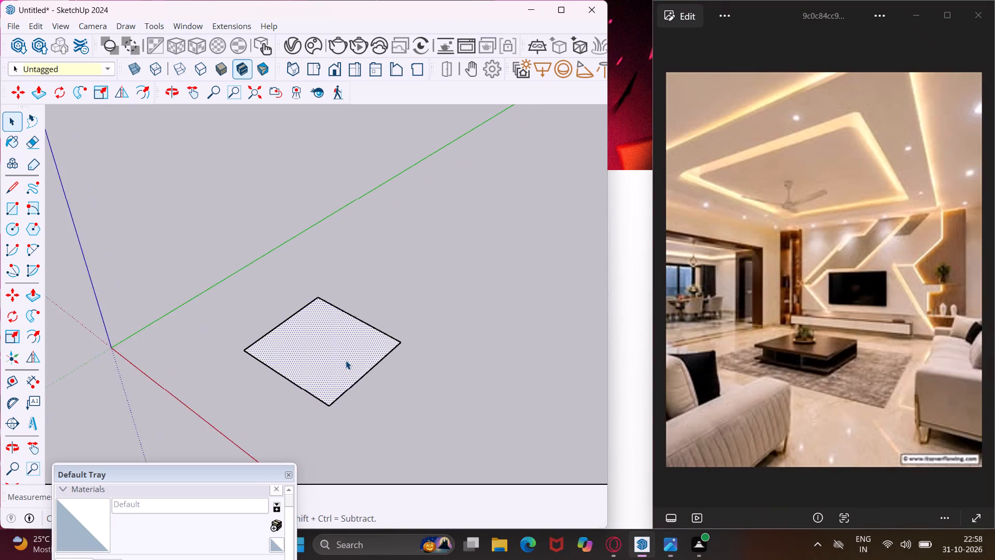
pyautogui.scroll(5, 346, 360)
pyautogui.moveTo(346, 360); pyautogui.dragTo(377, 383, button='middle')
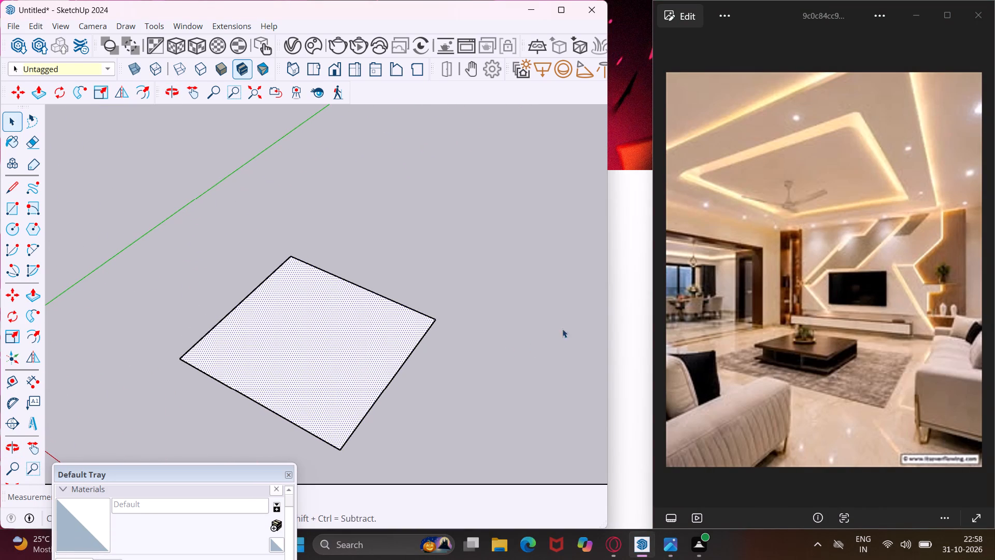
pyautogui.moveTo(608, 318); pyautogui.dragTo(623, 320)
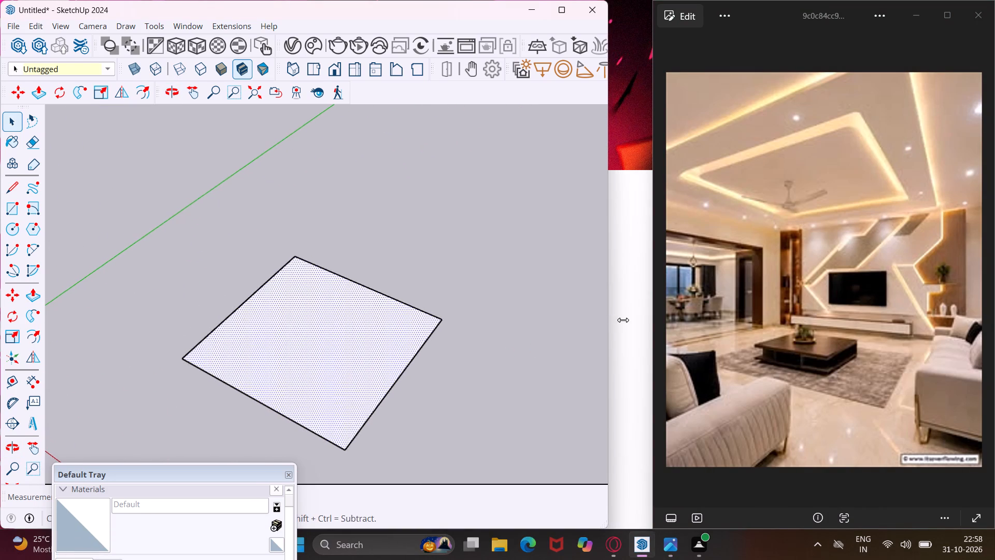
pyautogui.moveTo(623, 320); pyautogui.dragTo(650, 321)
# Delete the 15' by 15' square with its edges from the ground.
pyautogui.scroll(-4, 281, 297)
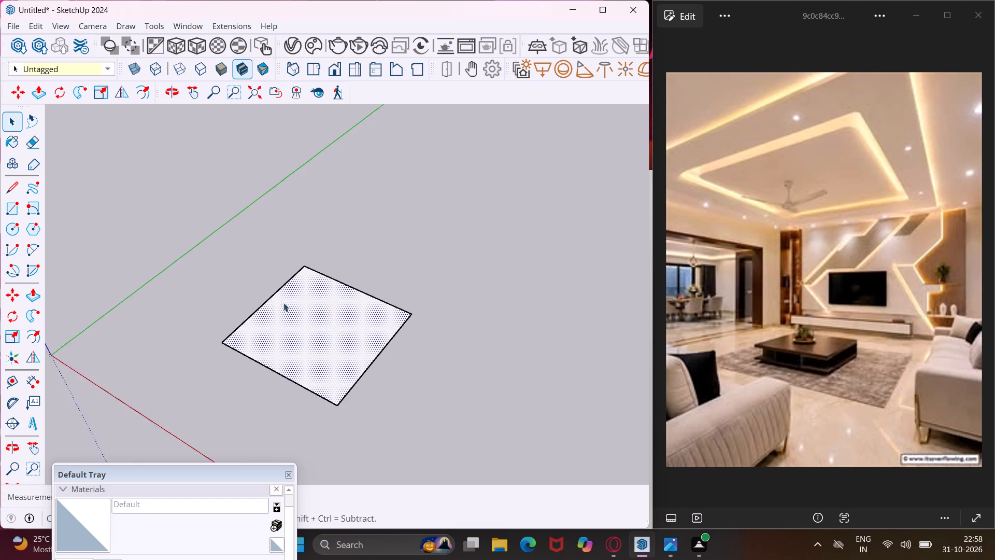
pyautogui.moveTo(309, 351); pyautogui.dragTo(309, 411, button='middle')
pyautogui.scroll(7, 310, 347)
pyautogui.press('Escape')
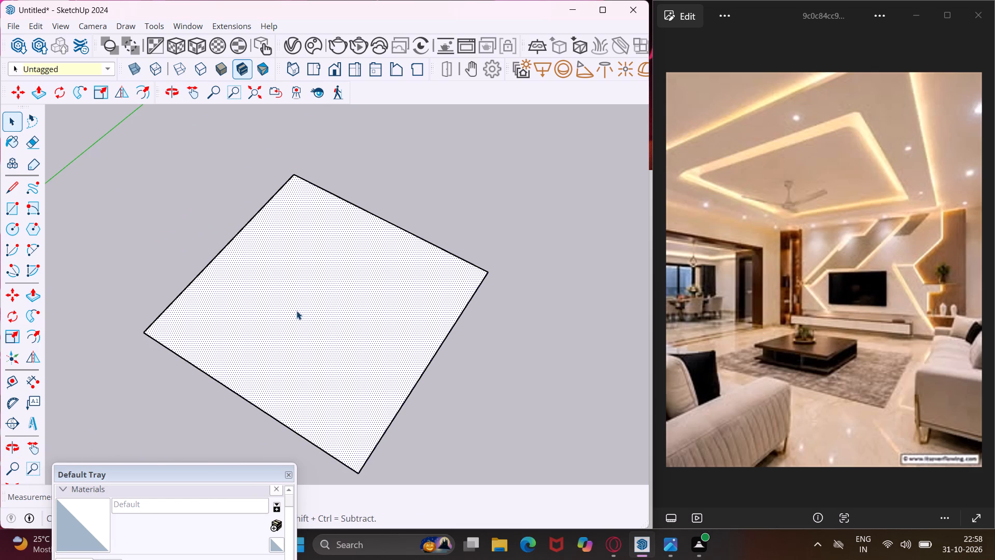
pyautogui.press('space')
pyautogui.scroll(-6, 278, 291)
pyautogui.moveTo(450, 215); pyautogui.dragTo(410, 289)
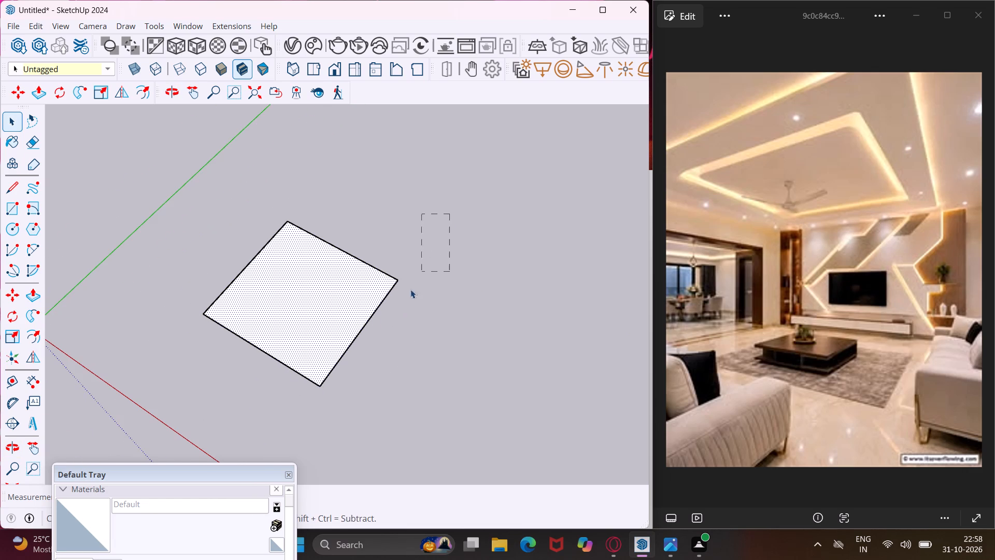
pyautogui.moveTo(410, 289); pyautogui.dragTo(193, 394)
pyautogui.press('Delete')
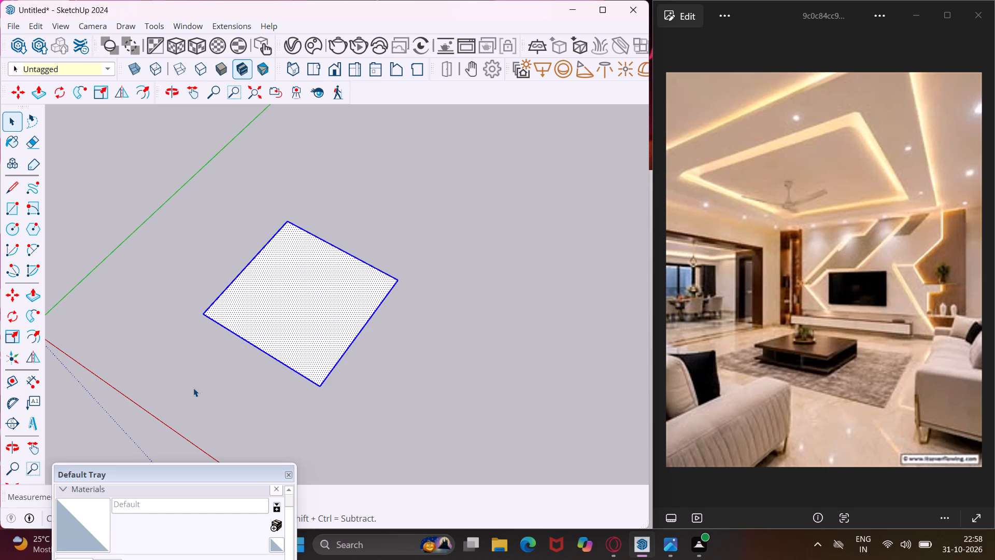
# Draw a 20' by 15' rectangle on the ground between the red and green axes, and leave the Rectangle tool.
pyautogui.click(15, 215)
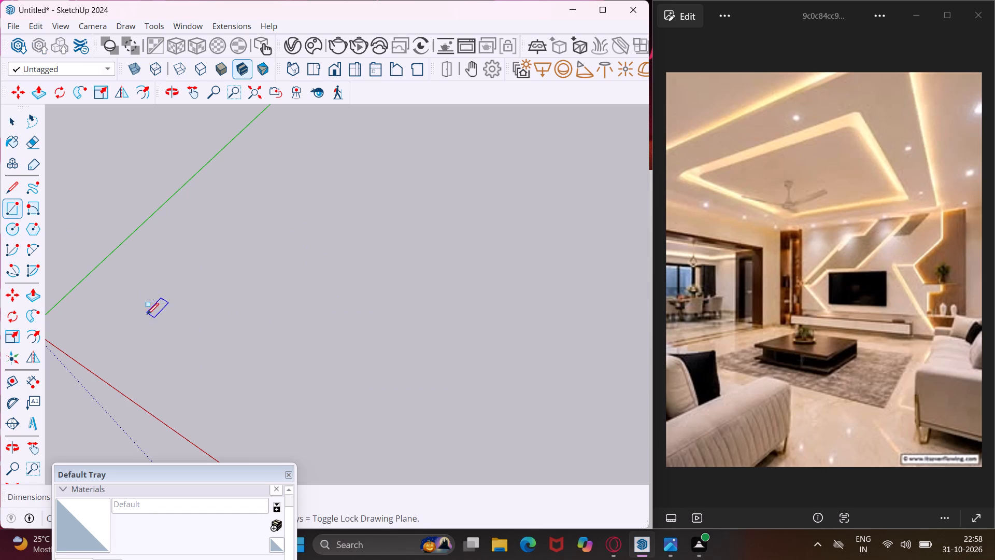
pyautogui.click(138, 314)
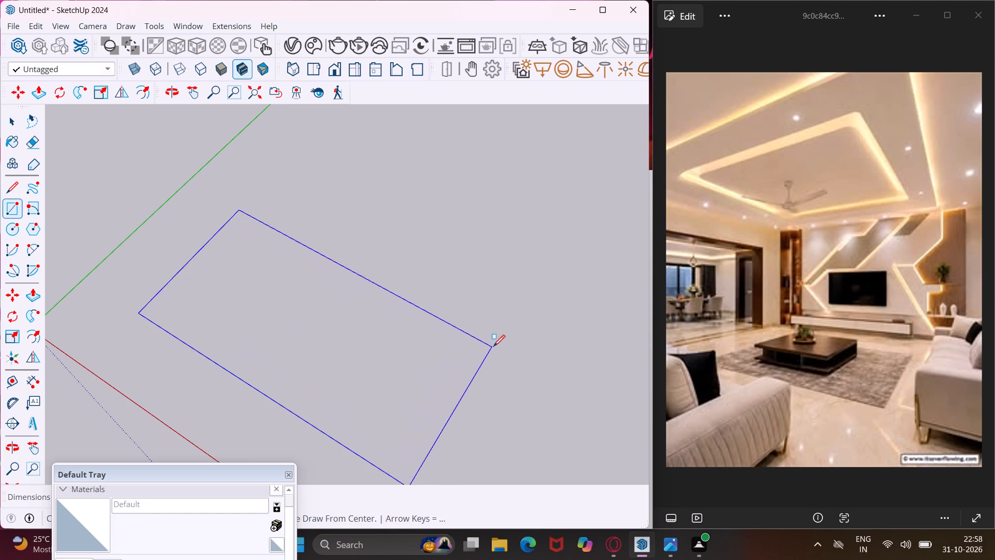
pyautogui.click(502, 342)
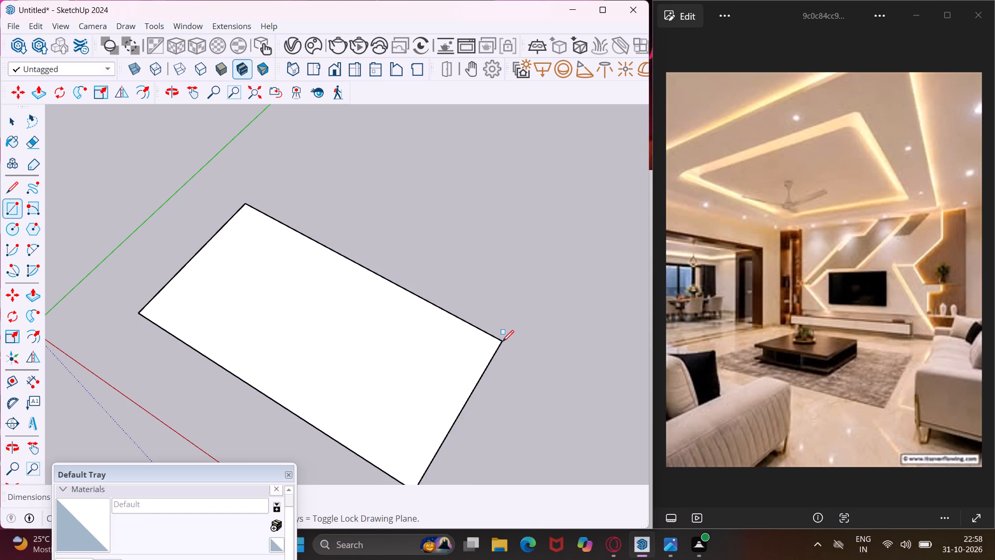
pyautogui.write("20'")
pyautogui.press(',')
pyautogui.write("15'")
pyautogui.press('Return')
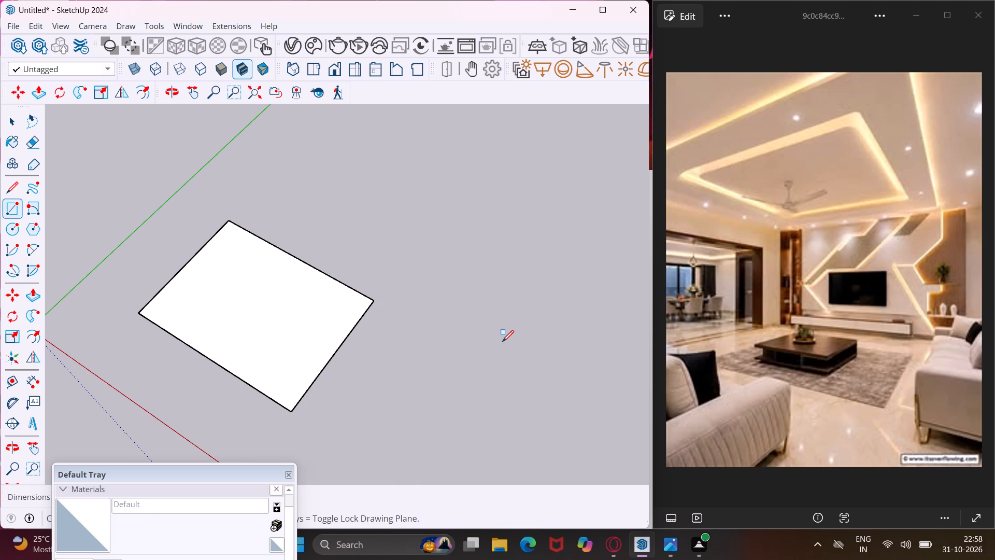
pyautogui.press('Escape')
pyautogui.press('space')
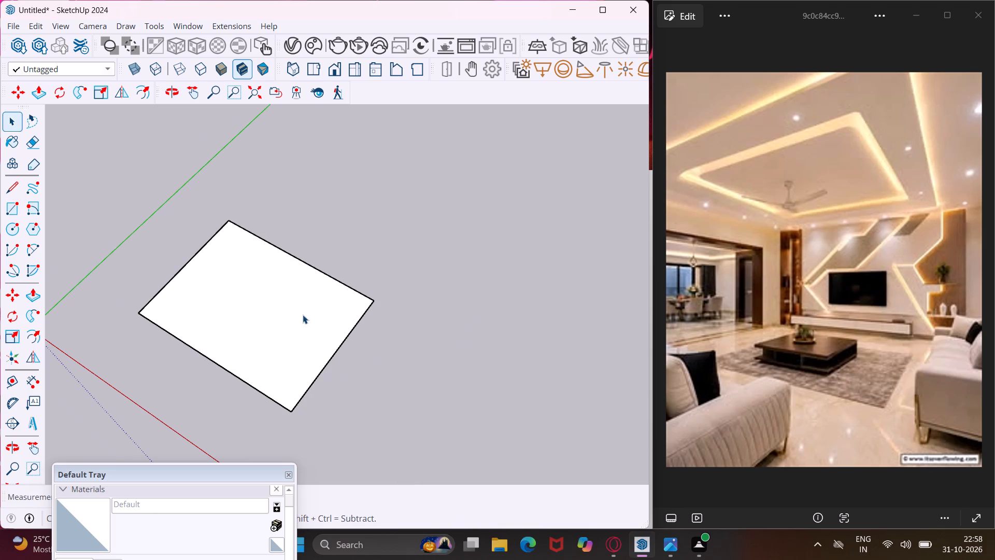
# Place a Tape Measure guide line 9" inside the rectangle, parallel to its 20' edge nearest the red axis.
pyautogui.scroll(6, 303, 315)
pyautogui.scroll(-2, 303, 315)
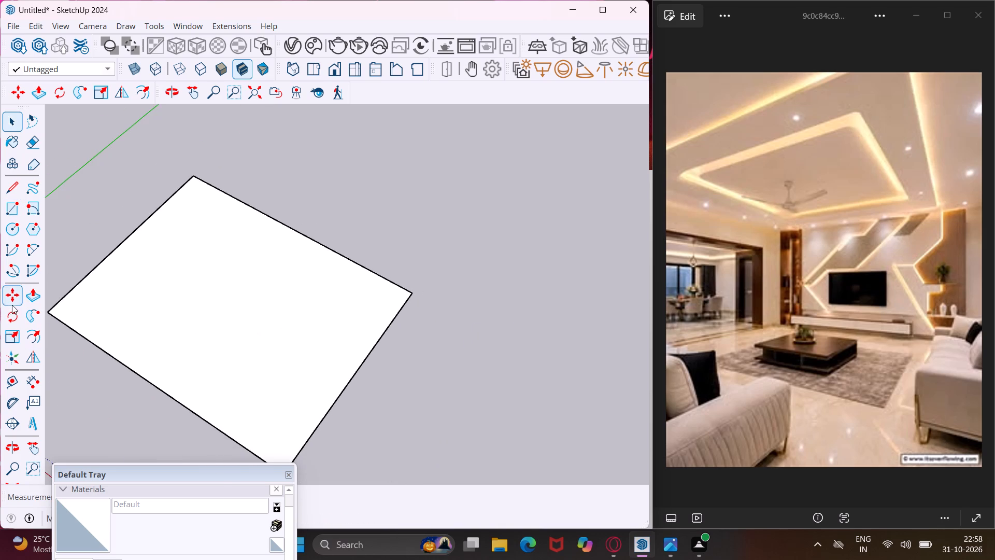
pyautogui.click(16, 383)
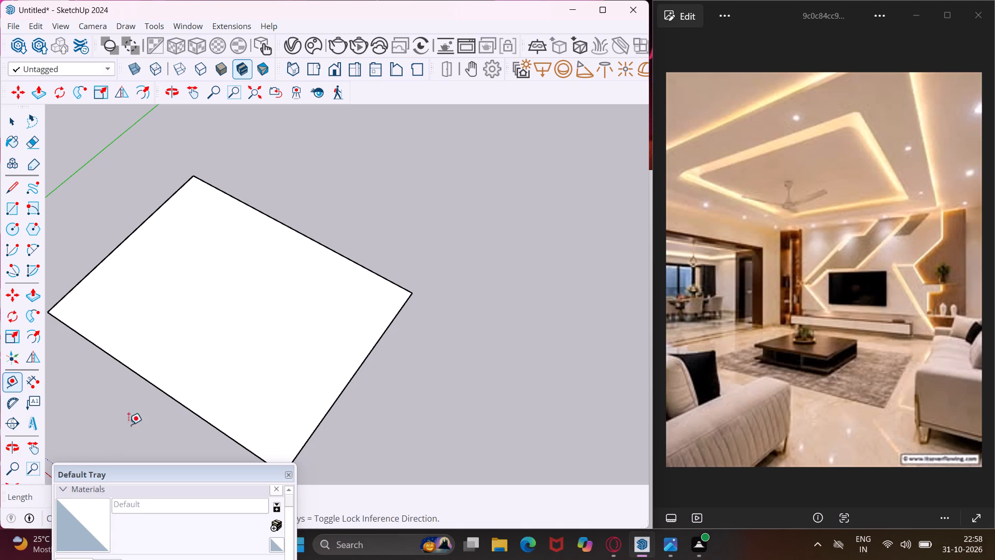
pyautogui.scroll(3, 183, 438)
pyautogui.click(234, 430)
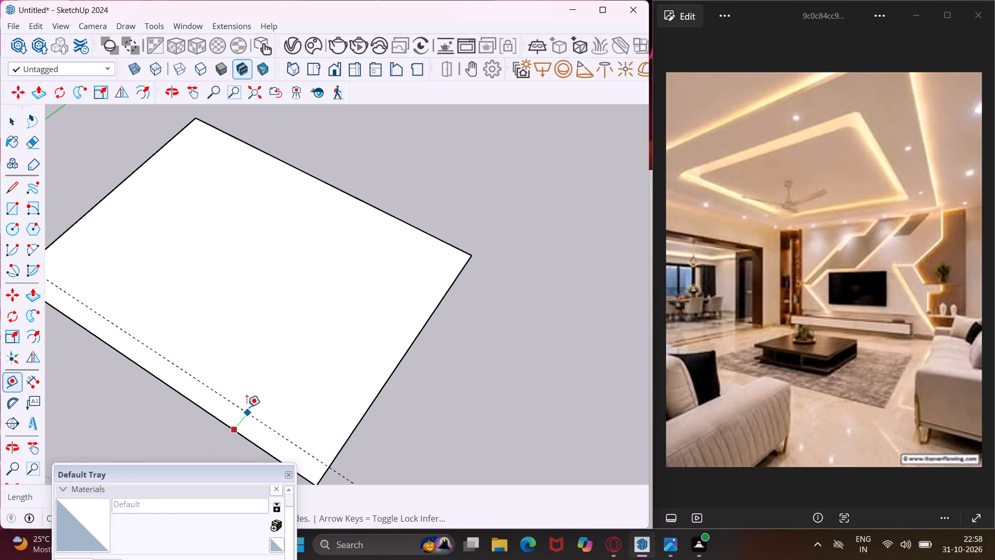
pyautogui.write('9"')
pyautogui.press('Return')
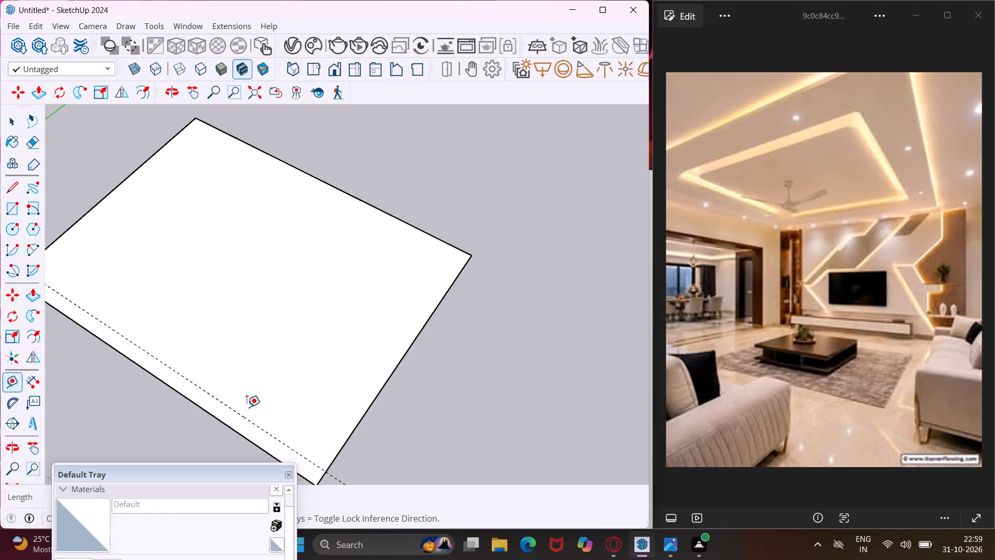
pyautogui.scroll(-2, 247, 407)
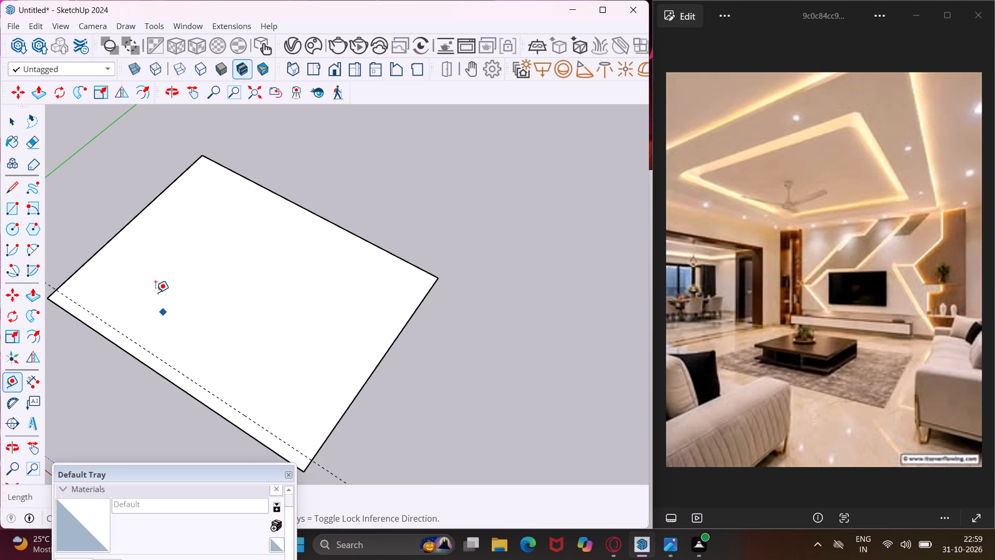
pyautogui.scroll(3, 122, 244)
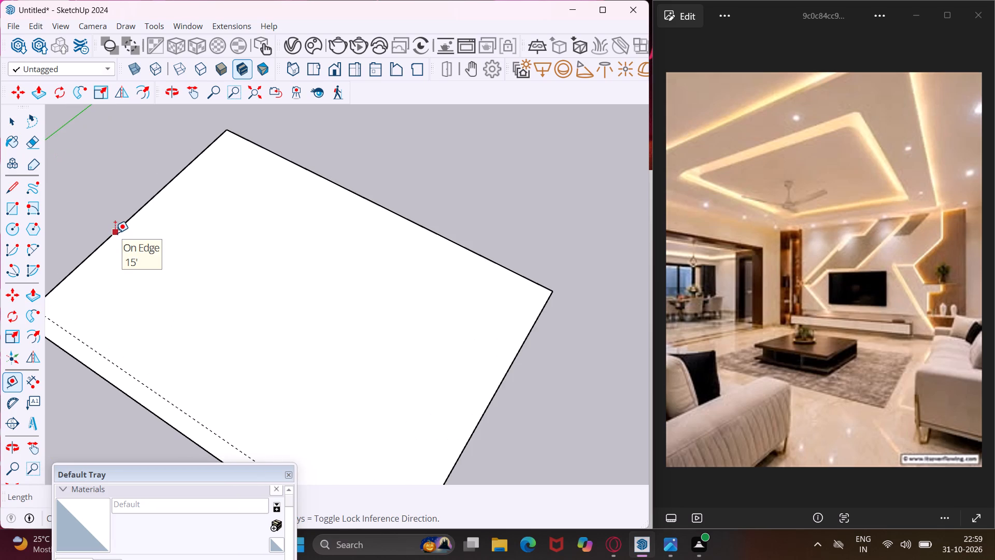
# Place guide lines 9" inside the floor's 15' edge nearest the green axis and 9" inside its far 20' edge.
pyautogui.click(115, 233)
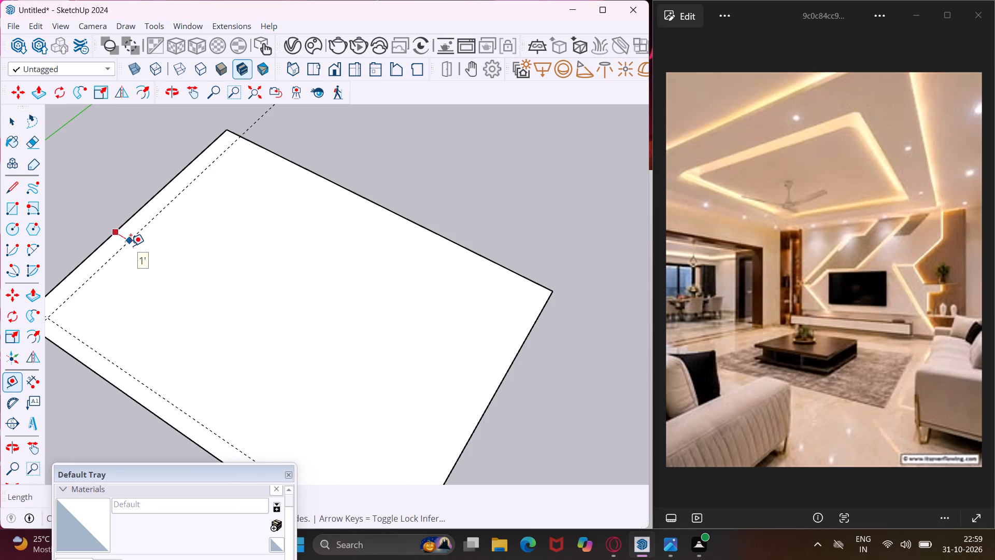
pyautogui.write('9"')
pyautogui.press('Return')
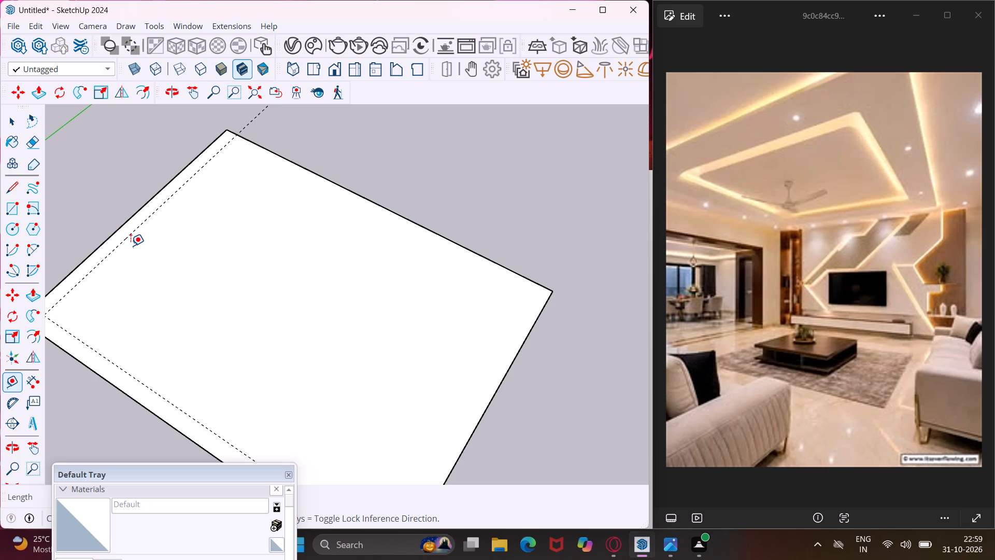
pyautogui.click(396, 215)
pyautogui.write('9"')
pyautogui.press('Return')
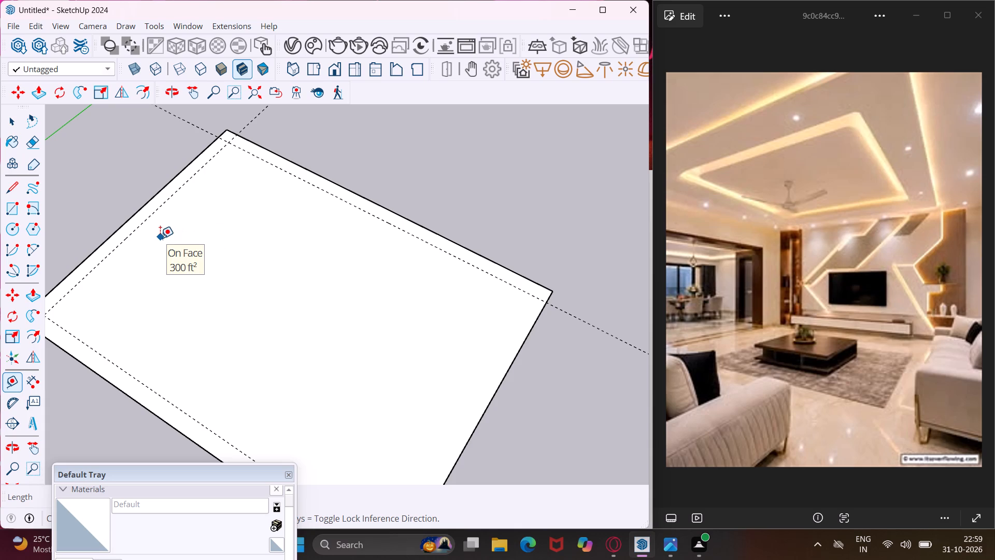
pyautogui.press('Escape')
pyautogui.press('space')
# Draw 9"-wide wall rectangles along the whole 15' edge nearest the green axis and partway along the far 20' edge from their shared corner.
pyautogui.scroll(-2, 160, 238)
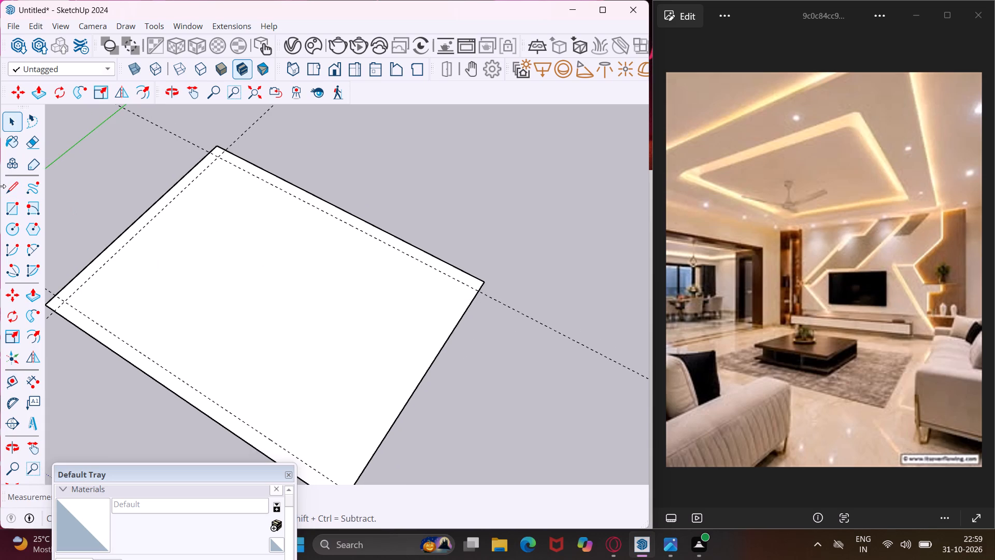
pyautogui.click(4, 209)
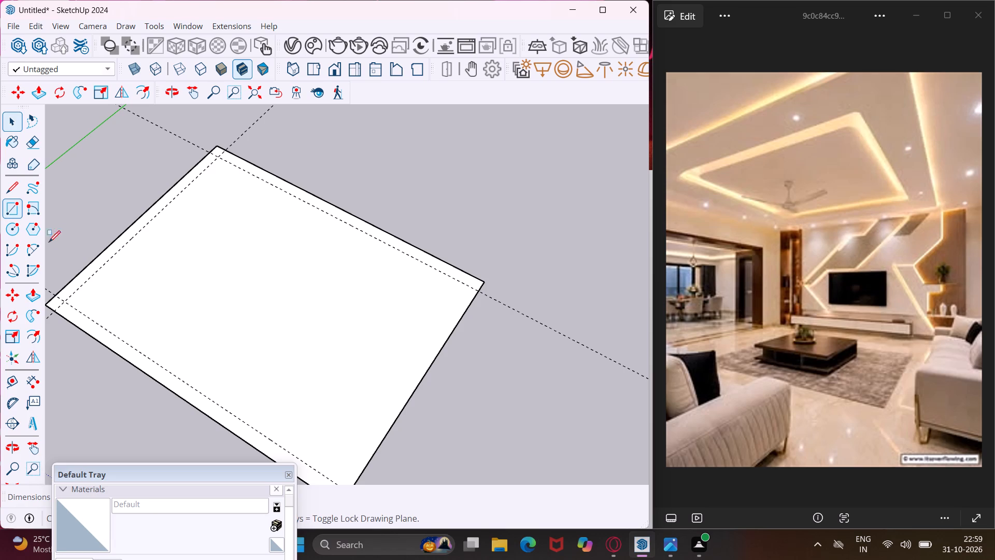
pyautogui.click(46, 303)
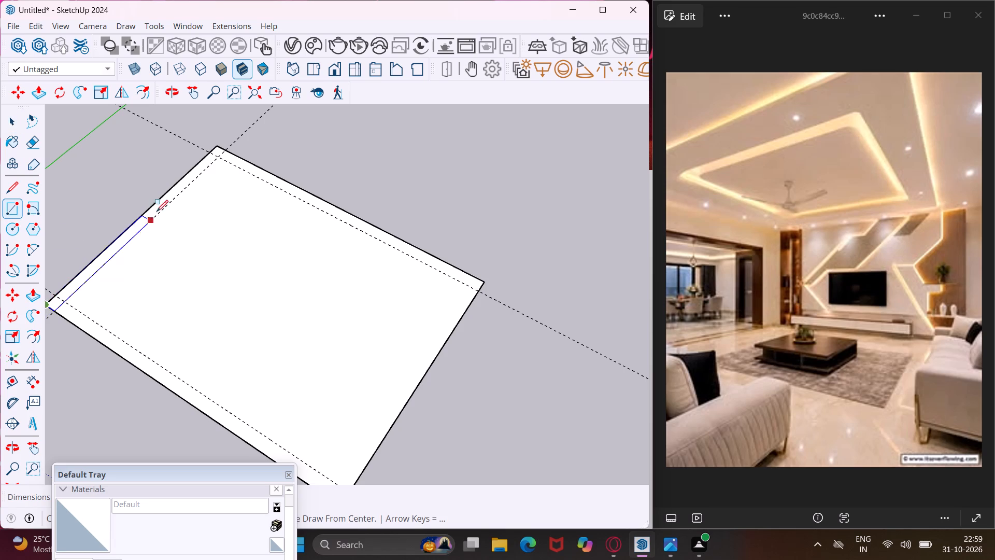
pyautogui.click(224, 152)
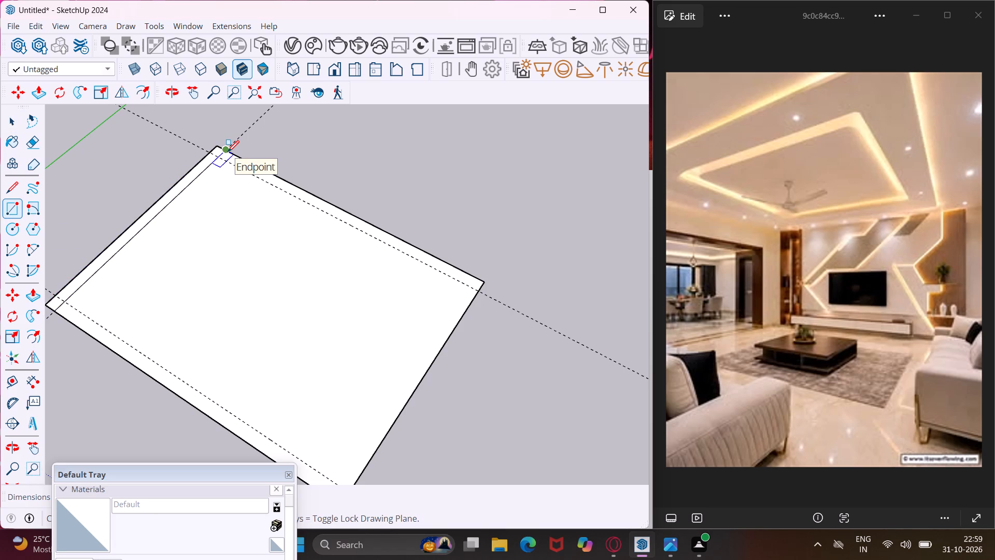
pyautogui.click(228, 152)
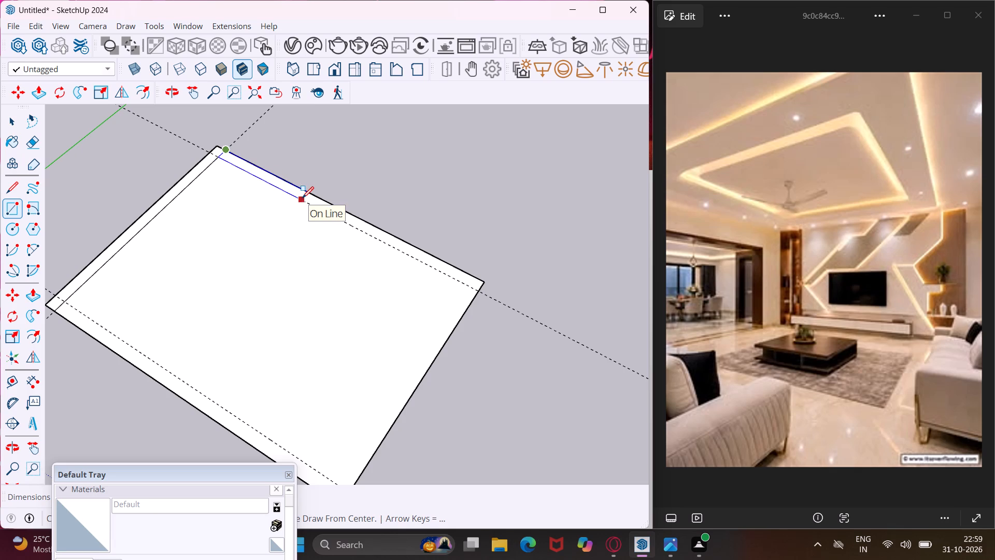
pyautogui.click(302, 198)
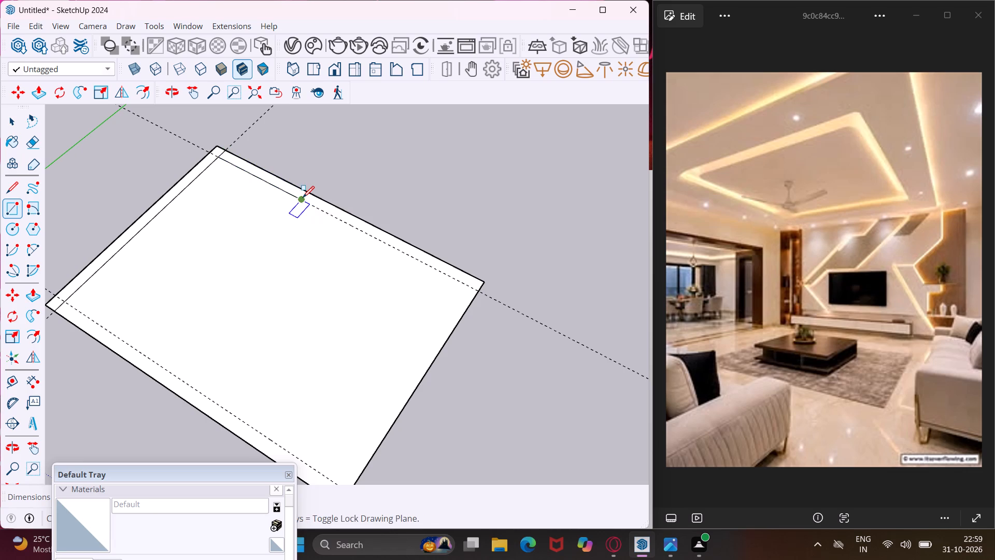
pyautogui.click(303, 198)
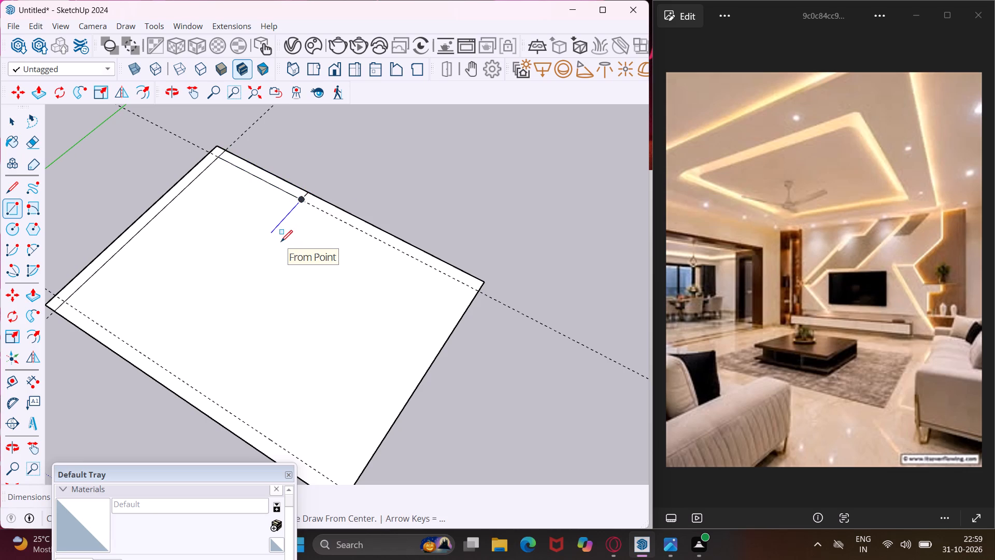
pyautogui.press('Escape')
pyautogui.press('space')
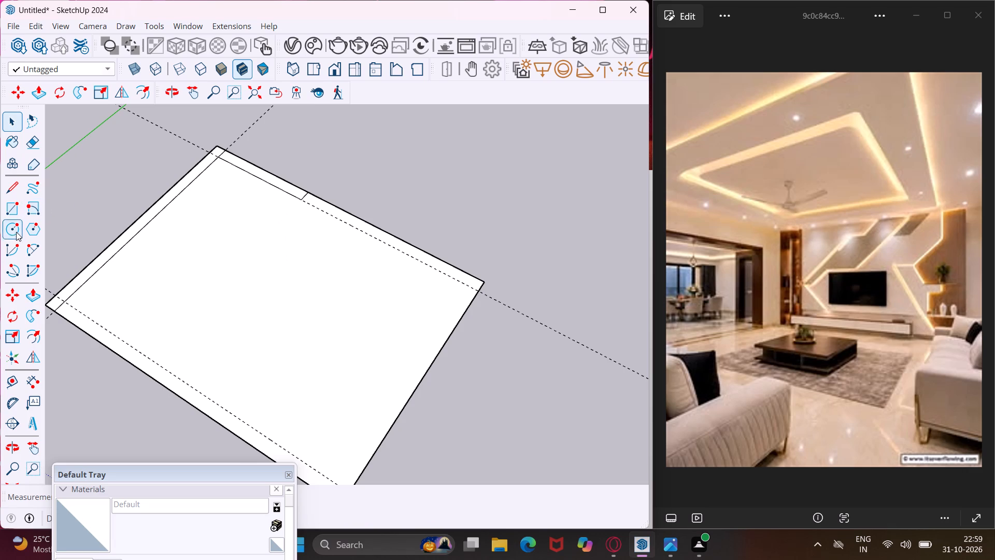
# Place a guide line parallel to the 15' wall through the short wall strip's end, and another 9" beyond it.
pyautogui.click(18, 381)
pyautogui.scroll(3, 198, 184)
pyautogui.click(194, 183)
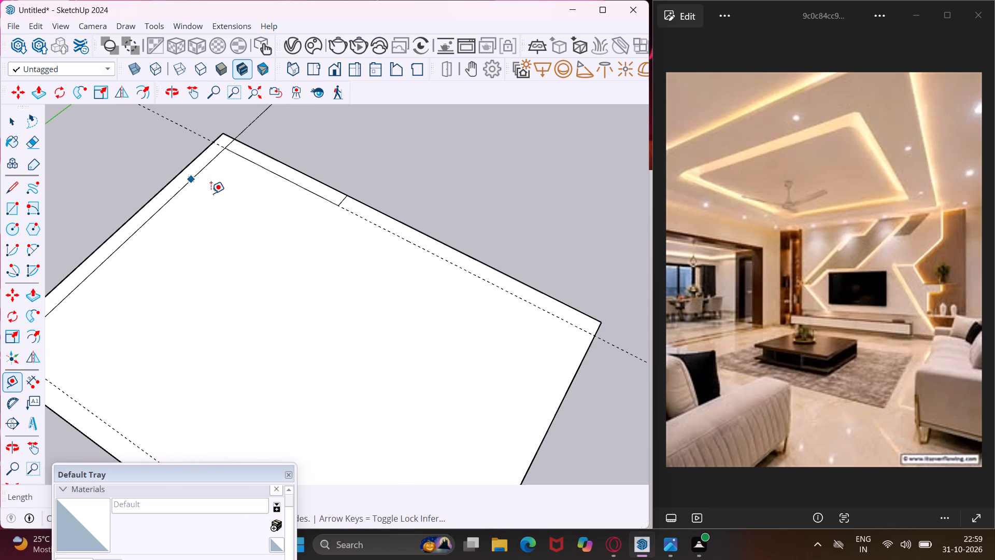
pyautogui.click(310, 241)
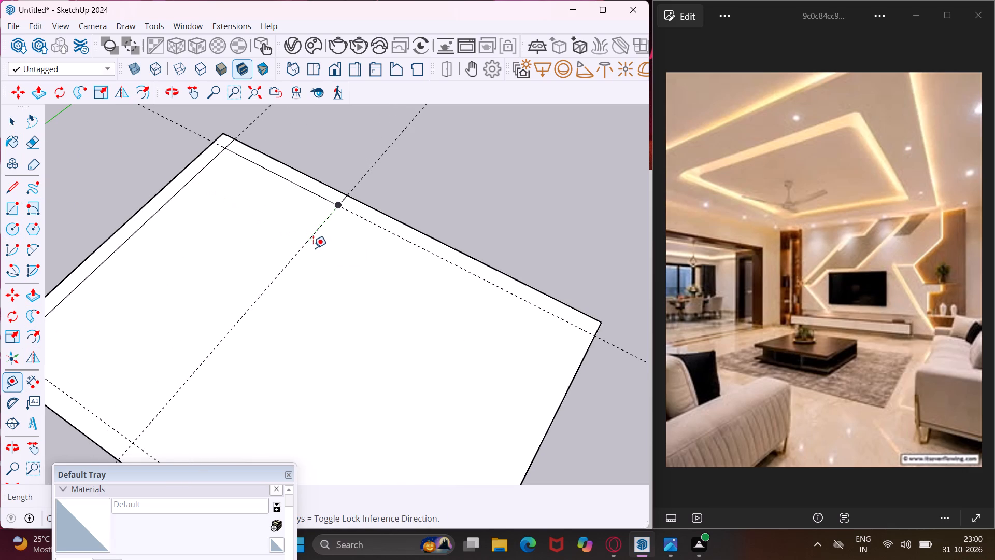
pyautogui.click(304, 247)
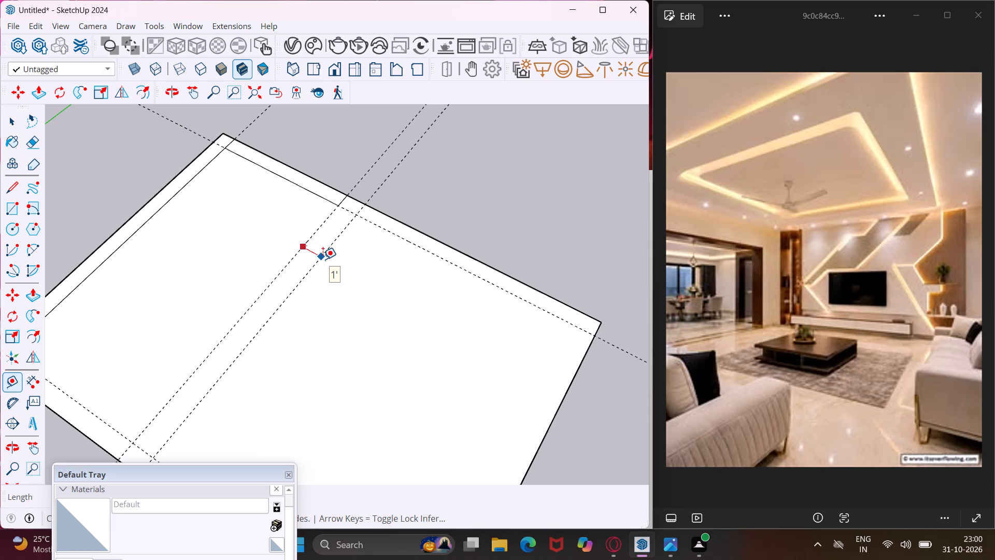
pyautogui.press('9')
pyautogui.hotkey('shift', '"')
pyautogui.press('Return')
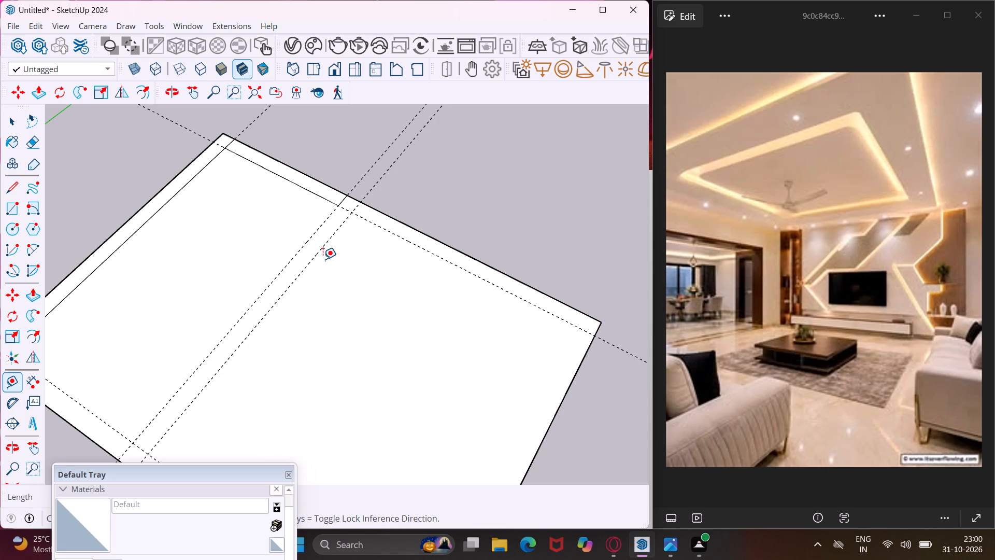
# Place a guide line 2' into the room from the guide that runs 9" inside the far 20' edge.
pyautogui.scroll(-3, 323, 259)
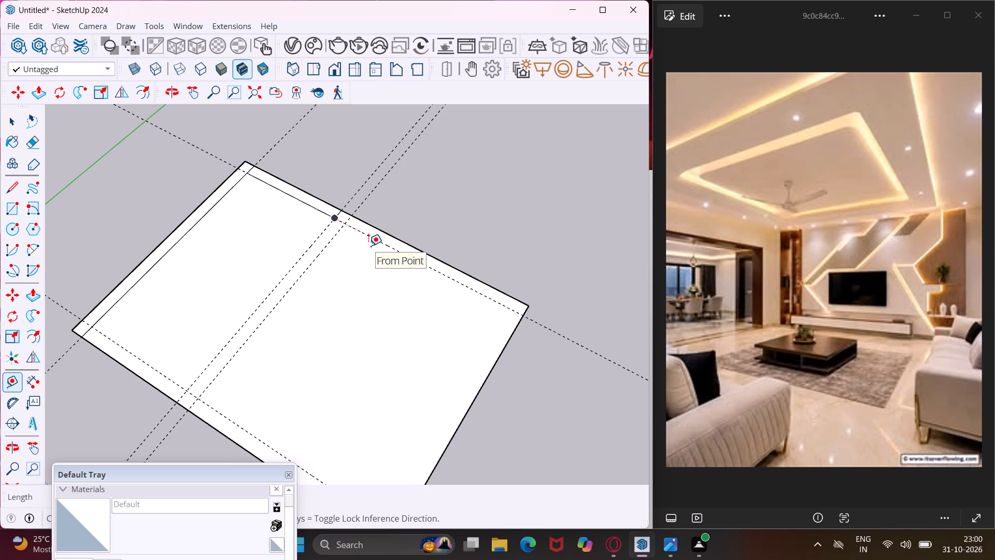
pyautogui.scroll(3, 368, 246)
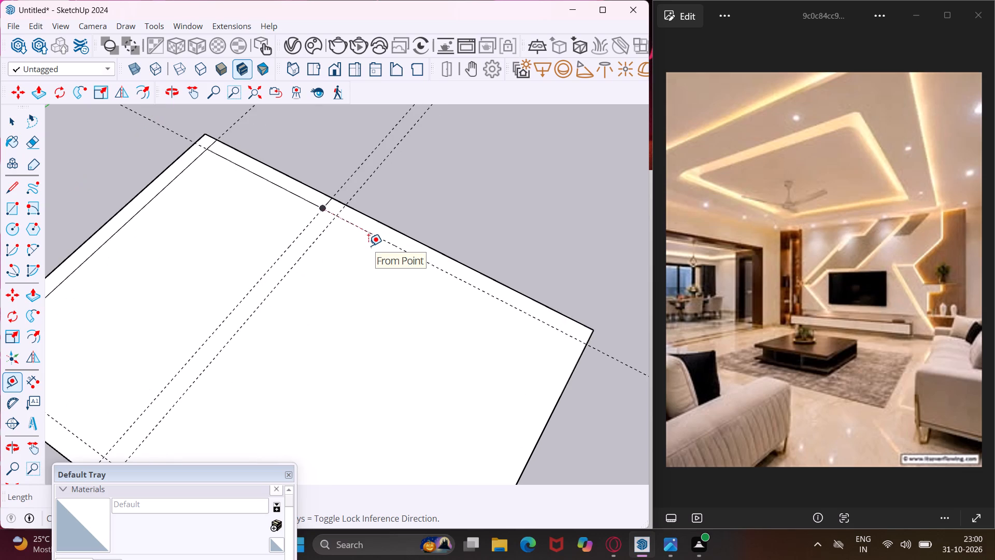
pyautogui.scroll(4, 368, 246)
pyautogui.click(391, 240)
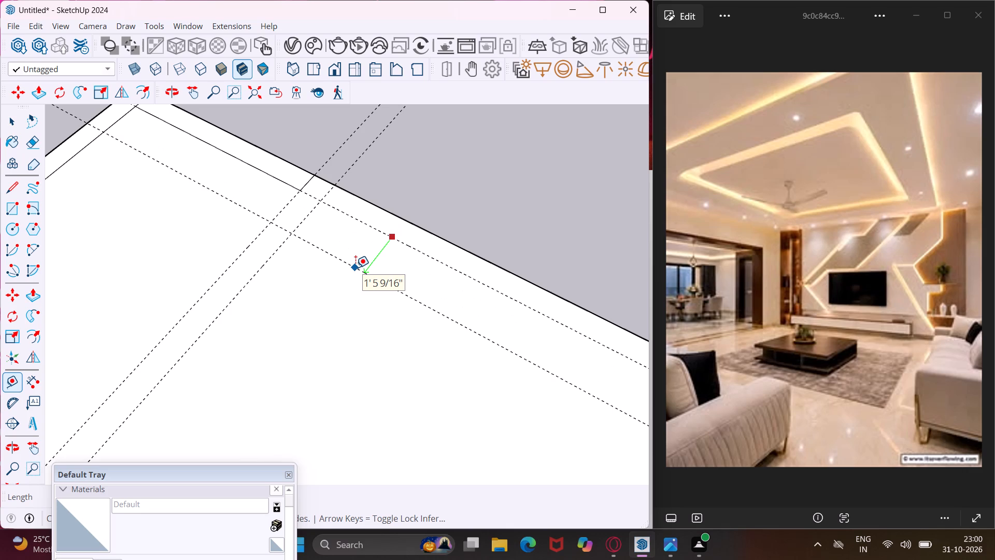
pyautogui.moveTo(356, 268); pyautogui.dragTo(354, 250, button='middle')
pyautogui.scroll(-2, 354, 250)
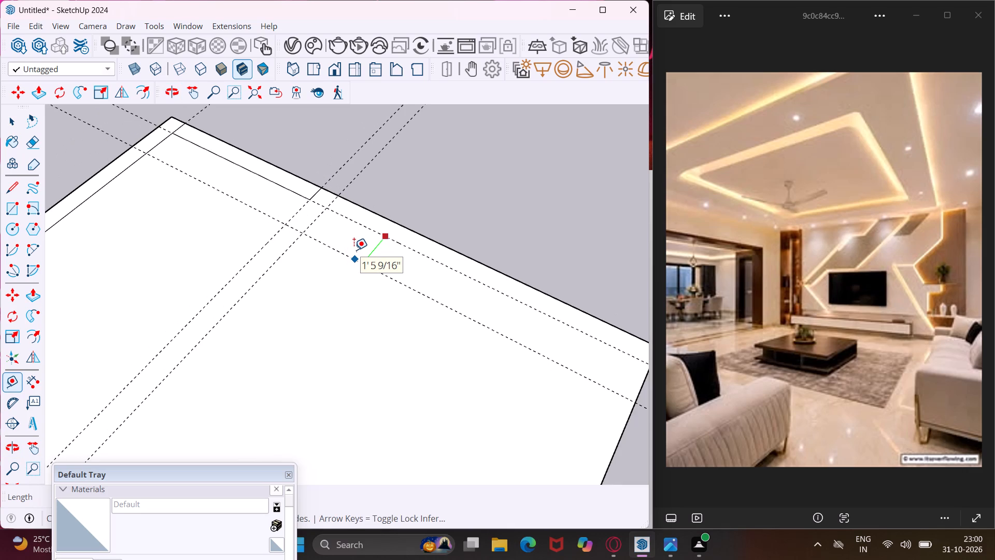
pyautogui.scroll(-3, 350, 263)
pyautogui.moveTo(350, 263); pyautogui.dragTo(356, 241, button='middle')
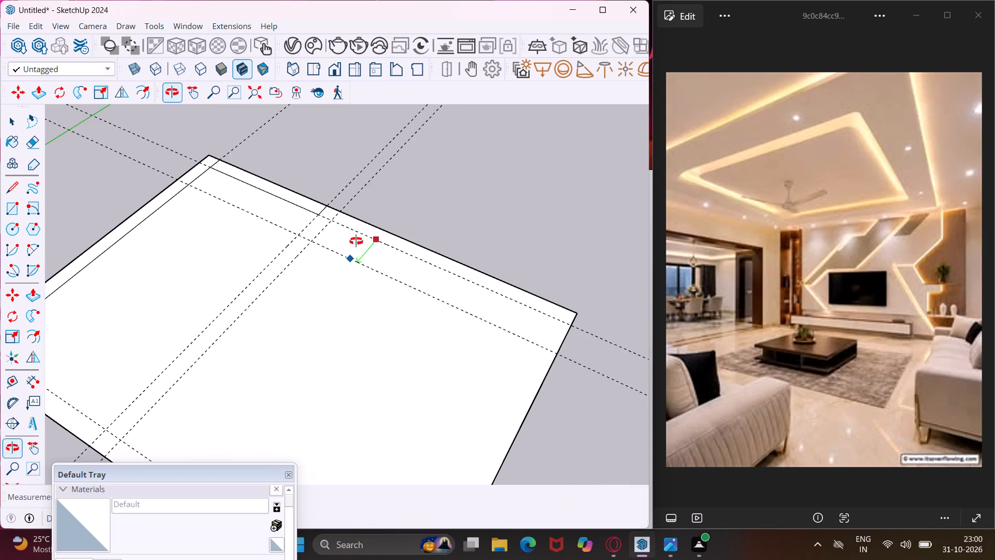
pyautogui.moveTo(356, 241); pyautogui.dragTo(356, 241, button='middle')
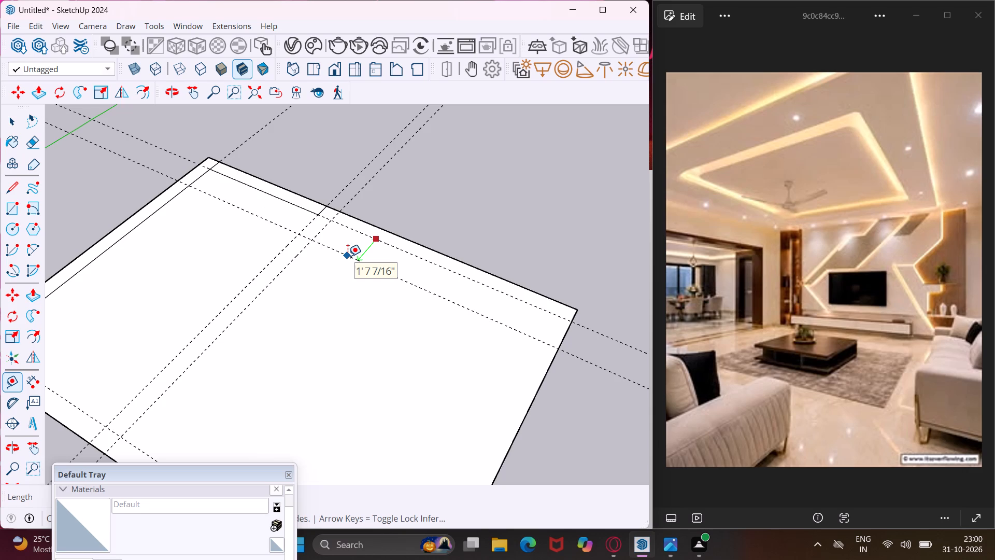
pyautogui.press('2')
pyautogui.press("'")
pyautogui.press('Return')
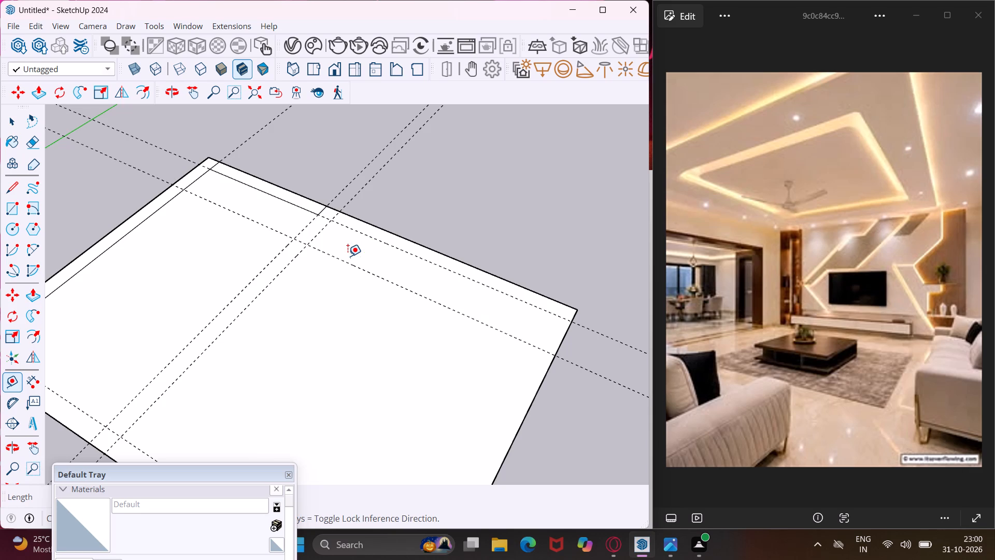
# Add a parallel guide line 9" further into the room from the 2' offset guide.
pyautogui.scroll(2, 348, 256)
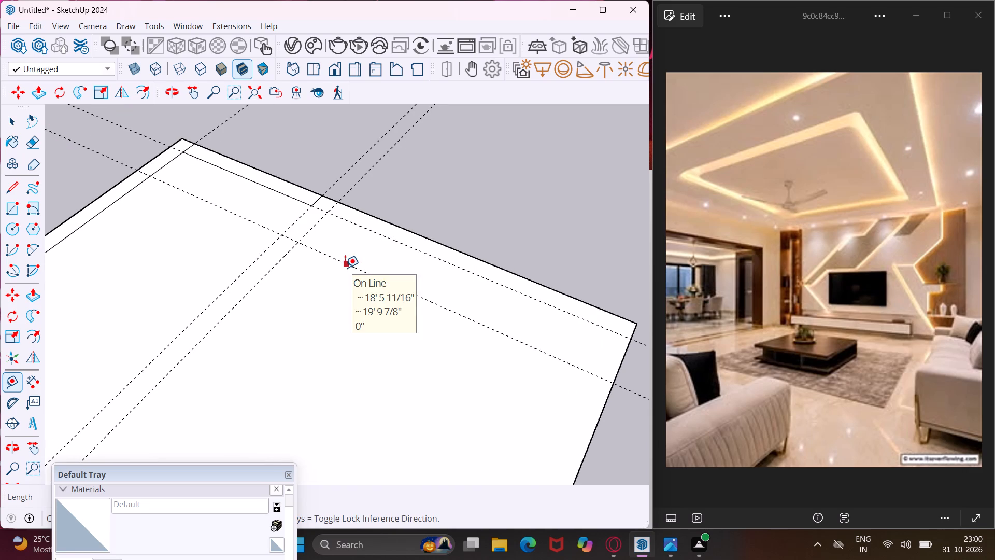
pyautogui.click(345, 268)
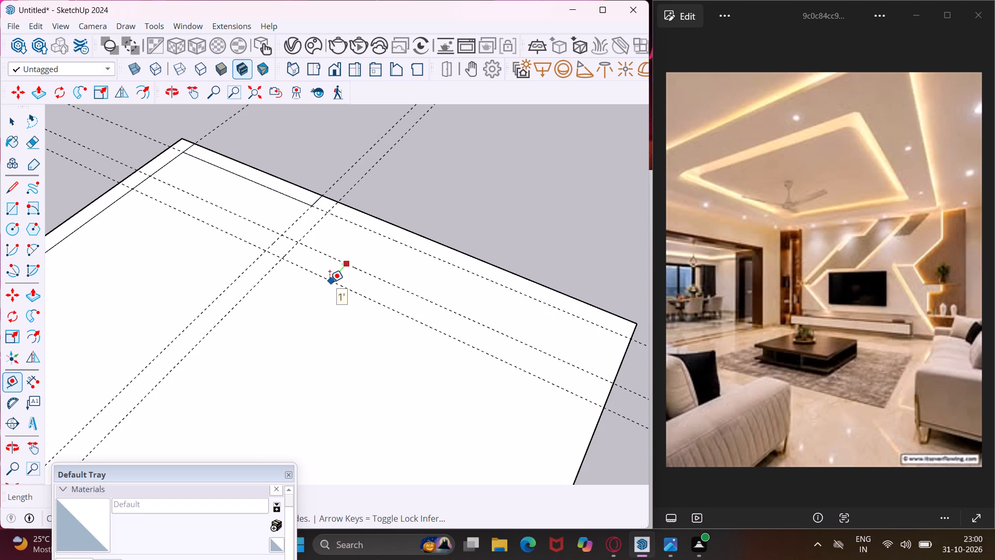
pyautogui.press('9')
pyautogui.hotkey('shift', '"')
pyautogui.press('Return')
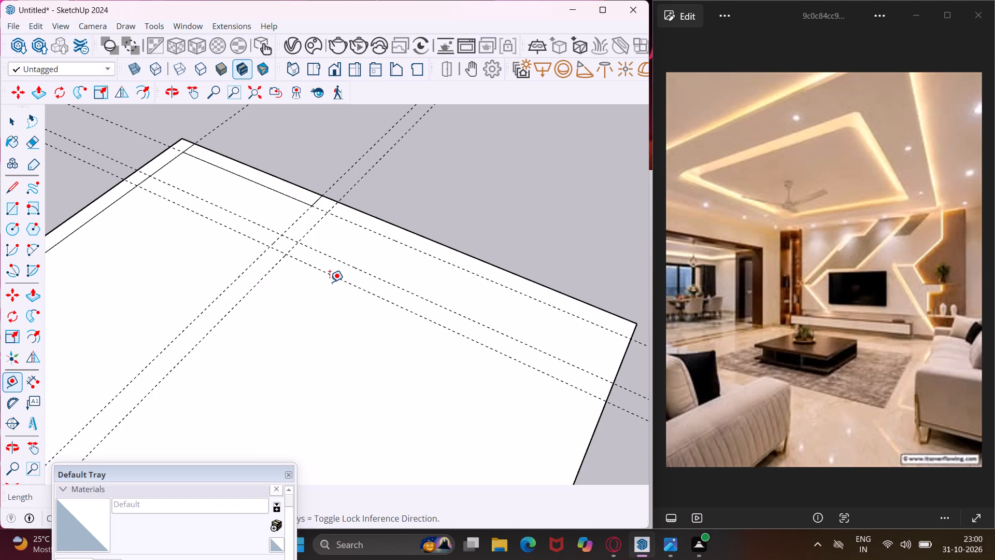
# Place a guide line 4' beyond the second cross guide past the short wall strip, away from the 15' wall.
pyautogui.scroll(-4, 326, 244)
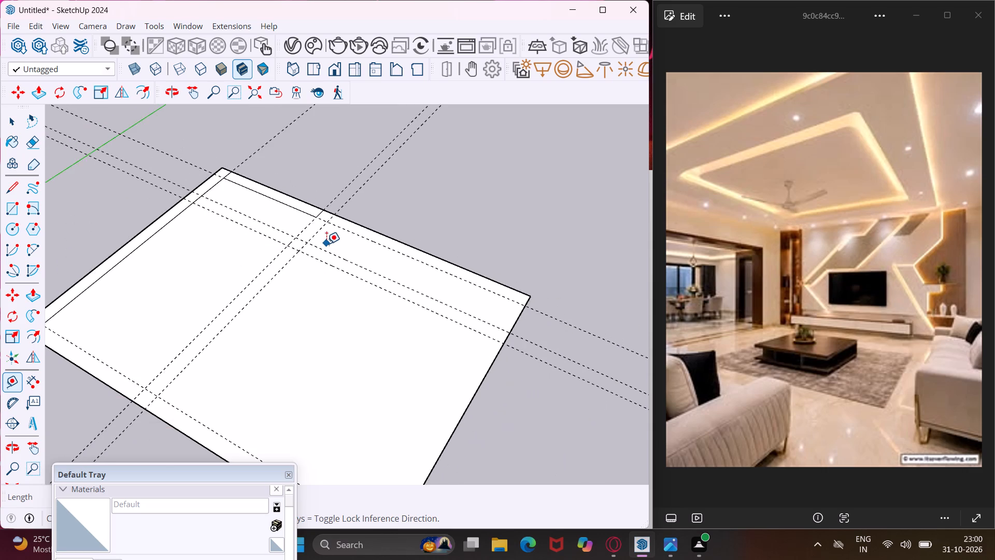
pyautogui.scroll(-3, 326, 244)
pyautogui.scroll(4, 328, 262)
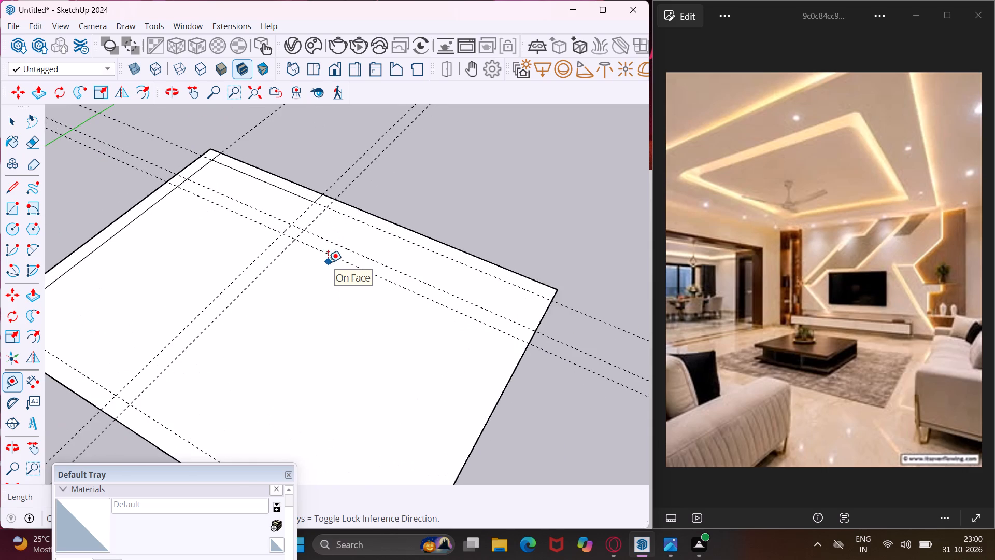
pyautogui.scroll(3, 328, 262)
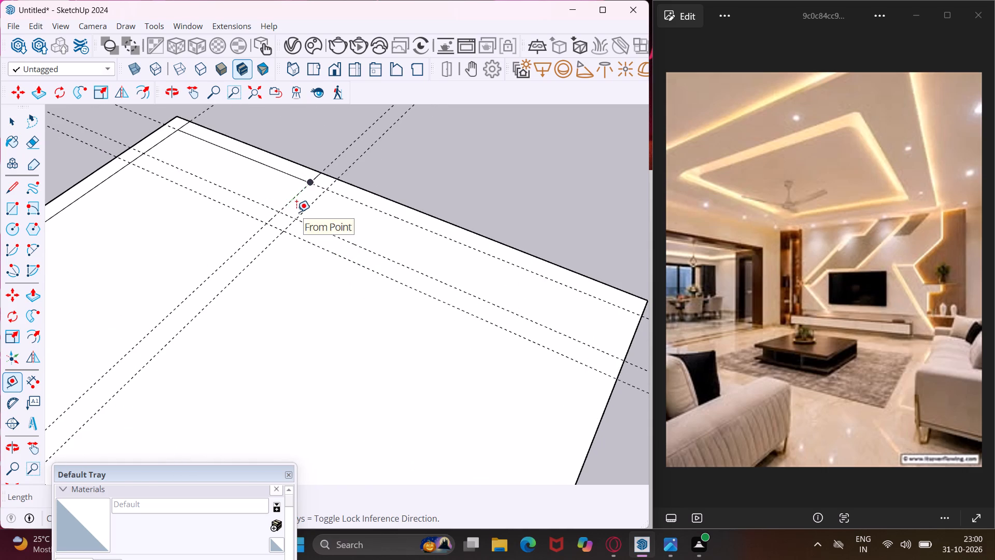
pyautogui.click(310, 207)
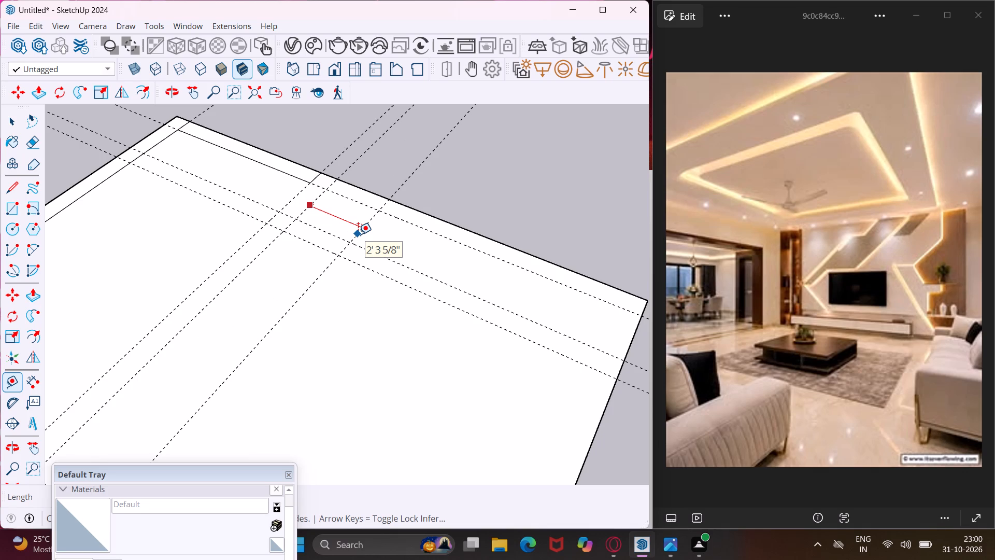
pyautogui.write("4'")
pyautogui.press('Return')
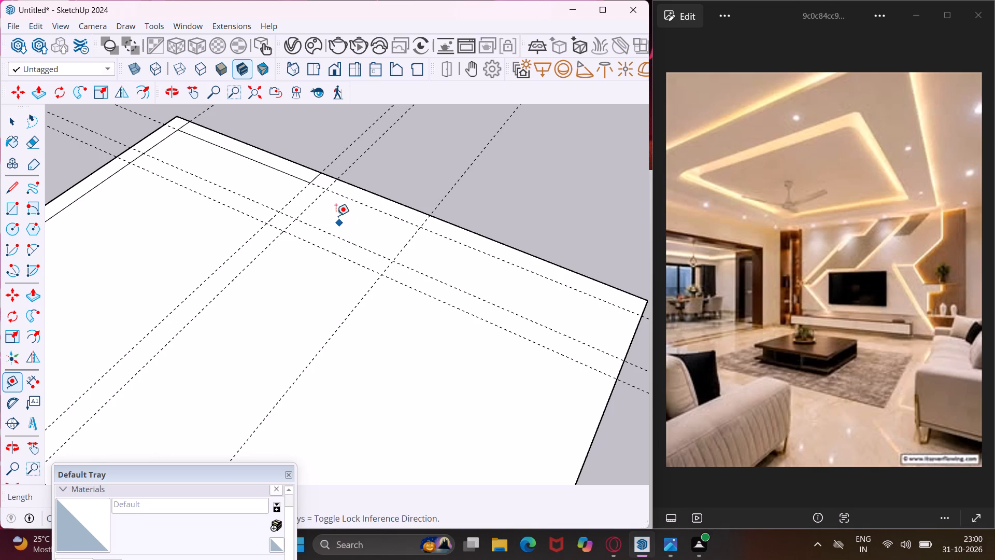
# Add a parallel guide line 9" beyond the 4' offset guide, away from the 15' wall.
pyautogui.scroll(-3, 335, 211)
pyautogui.scroll(4, 359, 276)
pyautogui.click(354, 273)
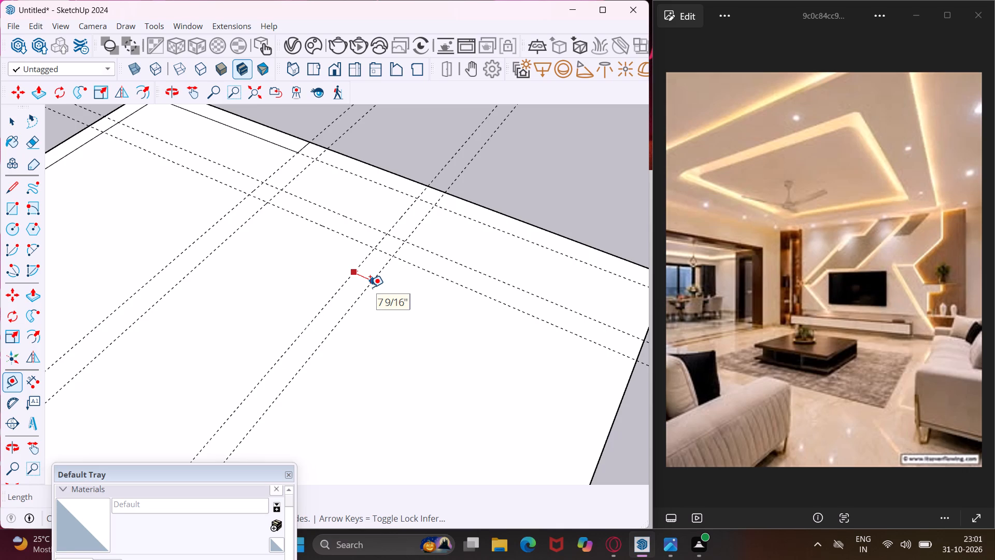
pyautogui.press('9')
pyautogui.hotkey('shift', '"')
pyautogui.press('Return')
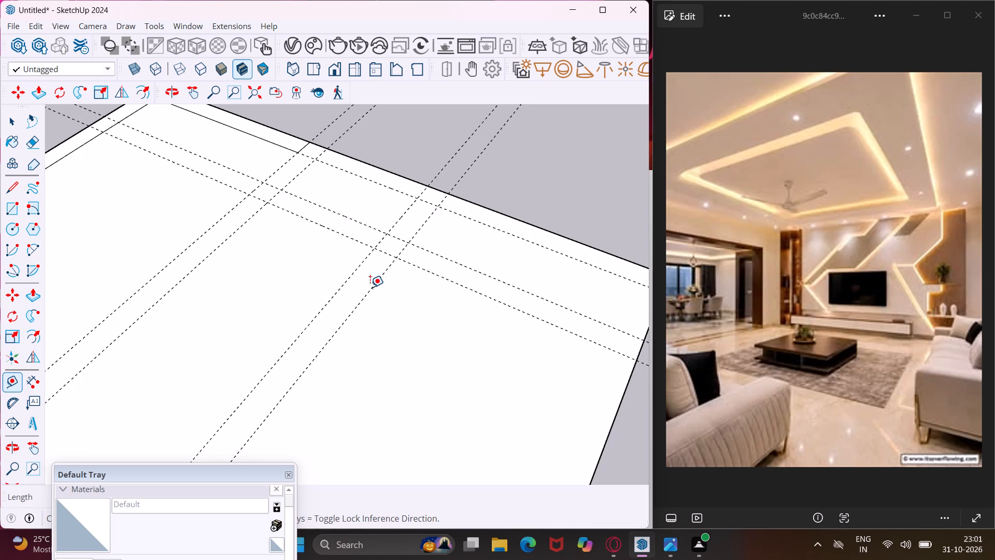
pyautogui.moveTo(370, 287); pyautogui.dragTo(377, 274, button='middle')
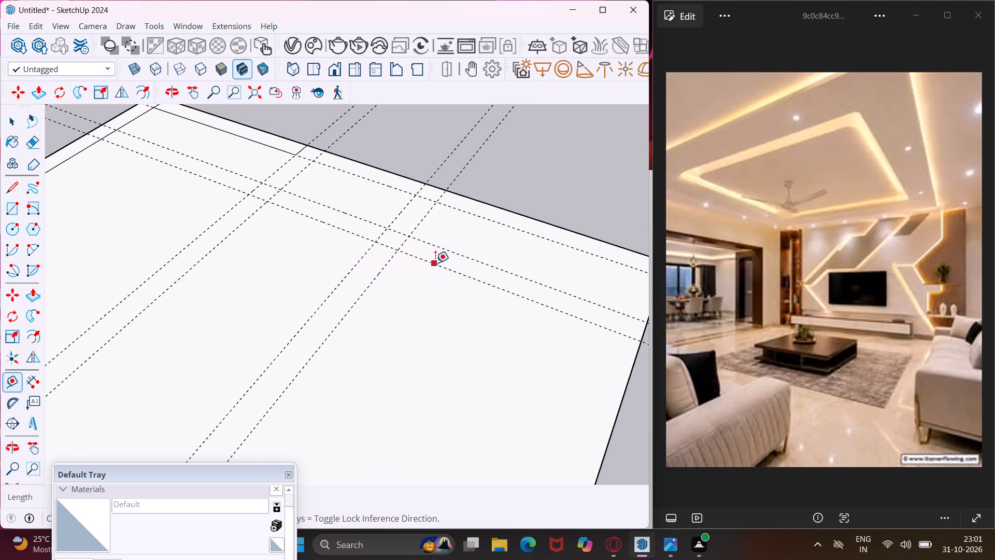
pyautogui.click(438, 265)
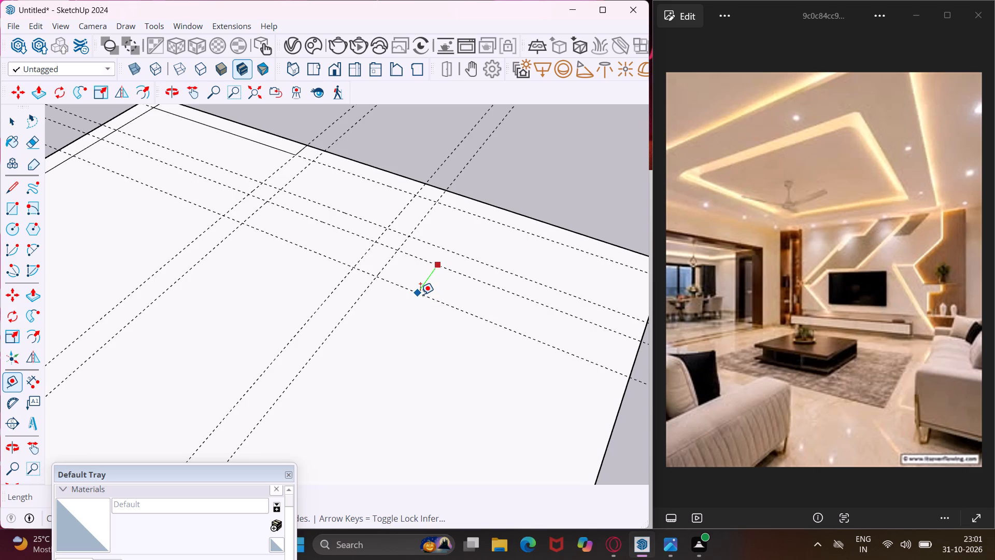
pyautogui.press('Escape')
# Place a guide line 1' beyond the outer guide of the 9" cross pair, away from the 15' wall.
pyautogui.click(363, 299)
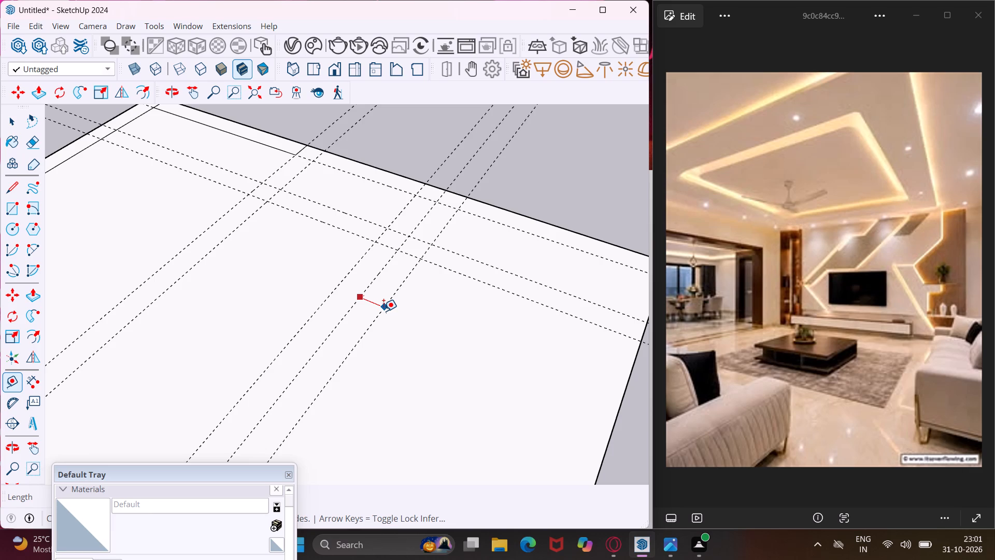
pyautogui.write("1'")
pyautogui.hotkey('shift', 'Return')
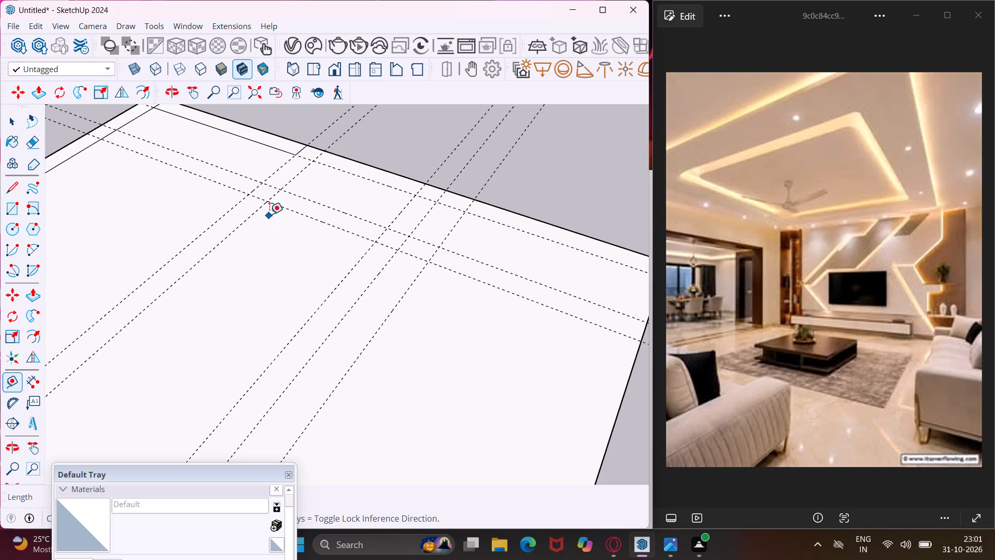
# Place a guide line 1' further into the room from the inner guide of the 9" pair parallel to the far edge.
pyautogui.scroll(-2, 292, 249)
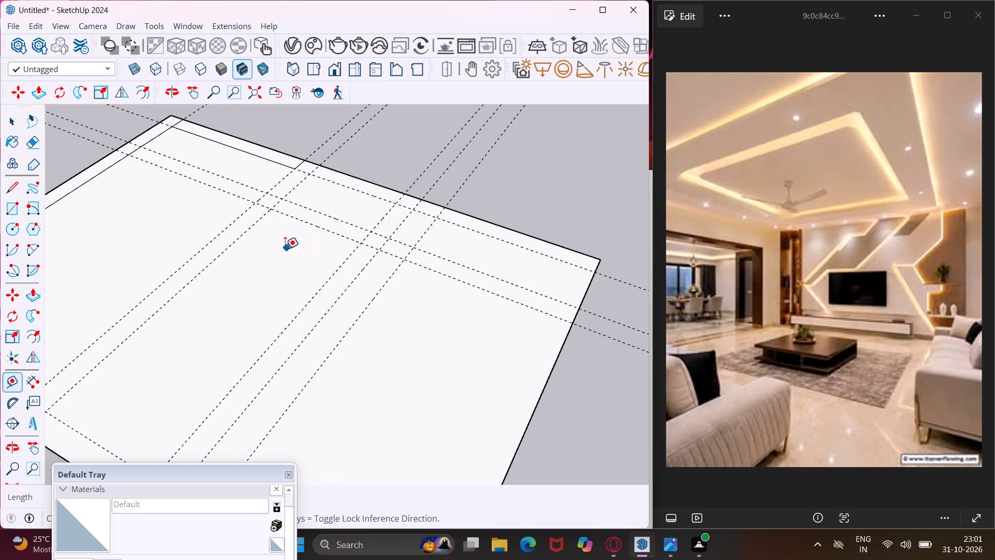
pyautogui.scroll(-1, 285, 249)
pyautogui.scroll(3, 370, 290)
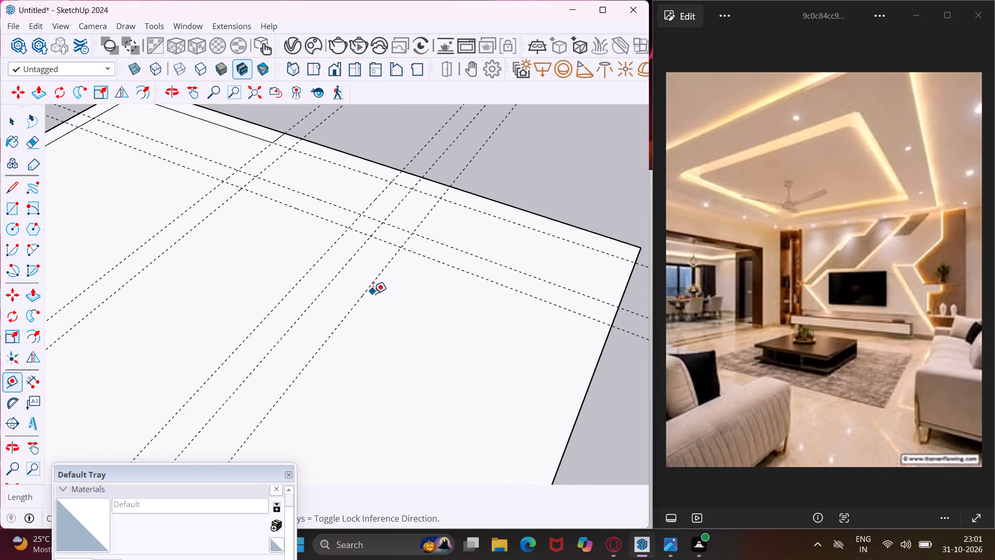
pyautogui.click(439, 264)
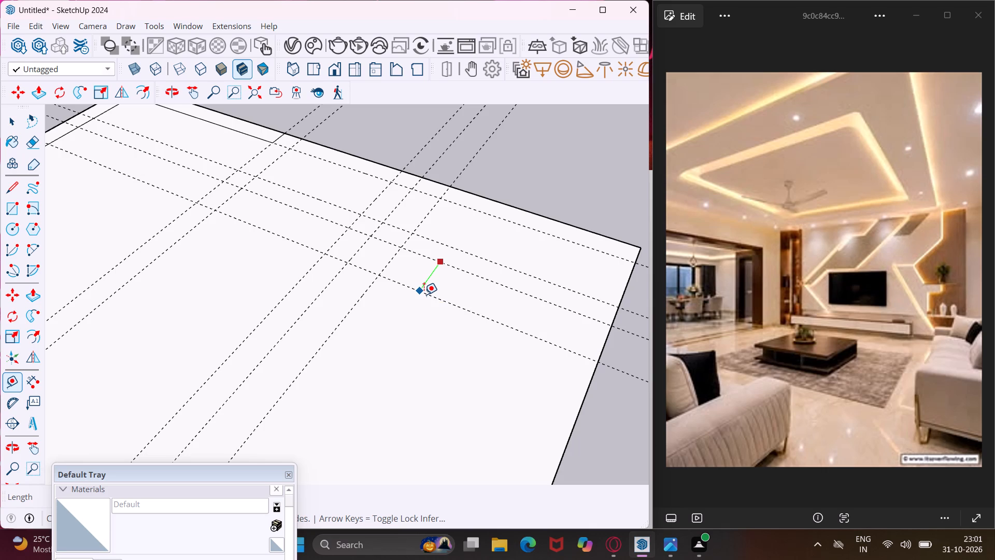
pyautogui.write("1'")
pyautogui.press('Return')
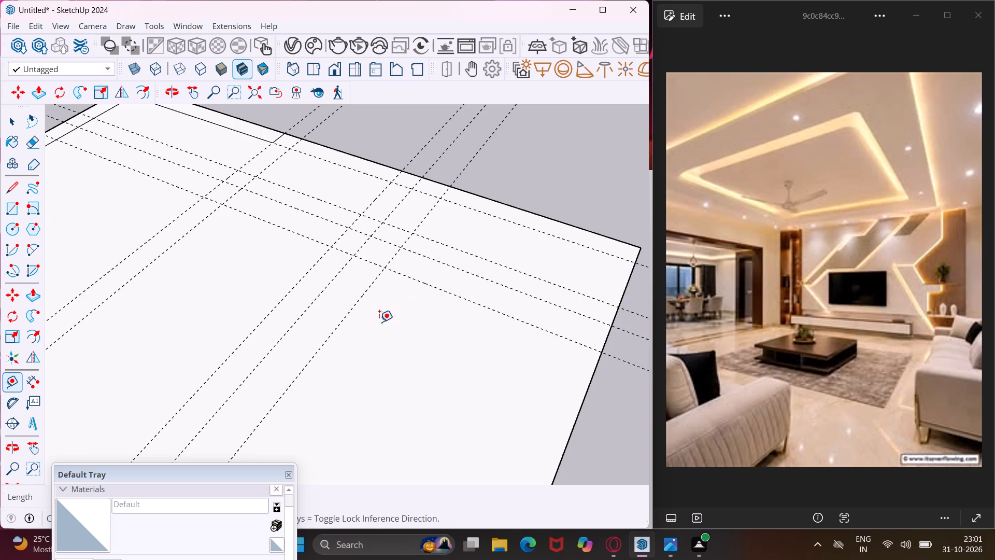
# Place another cross guide 1' beyond the 1' offset cross guide, away from the 15' wall.
pyautogui.click(342, 323)
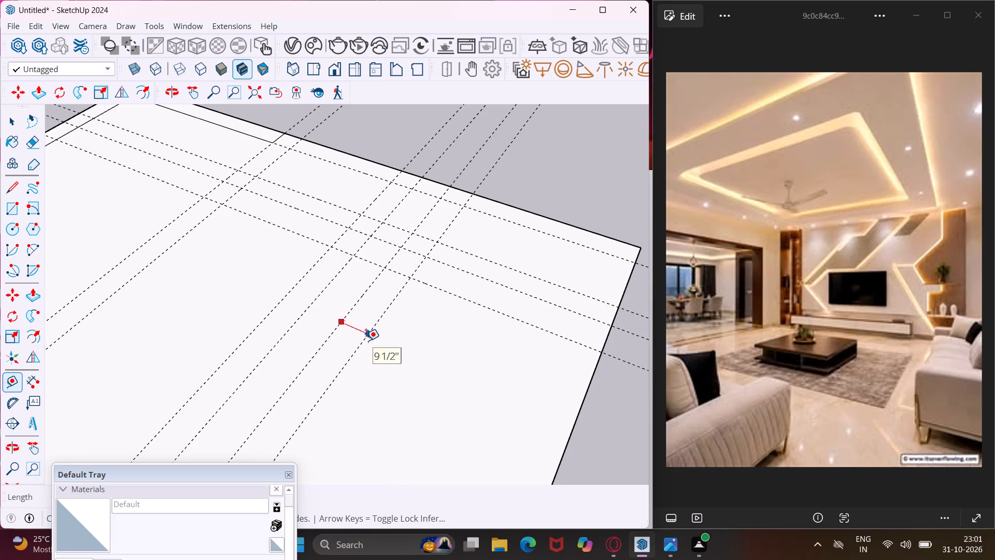
pyautogui.write("1'")
pyautogui.press('Return')
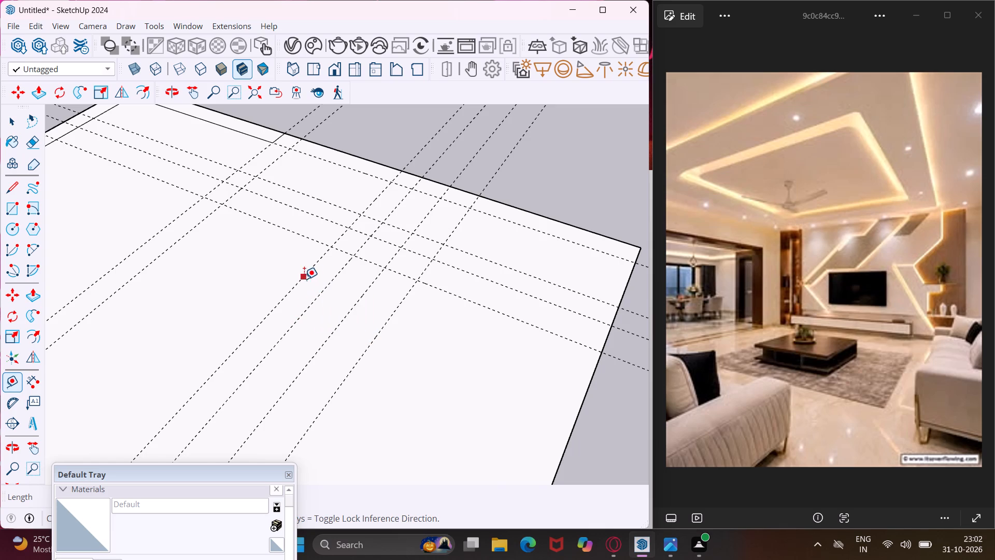
pyautogui.scroll(-3, 299, 276)
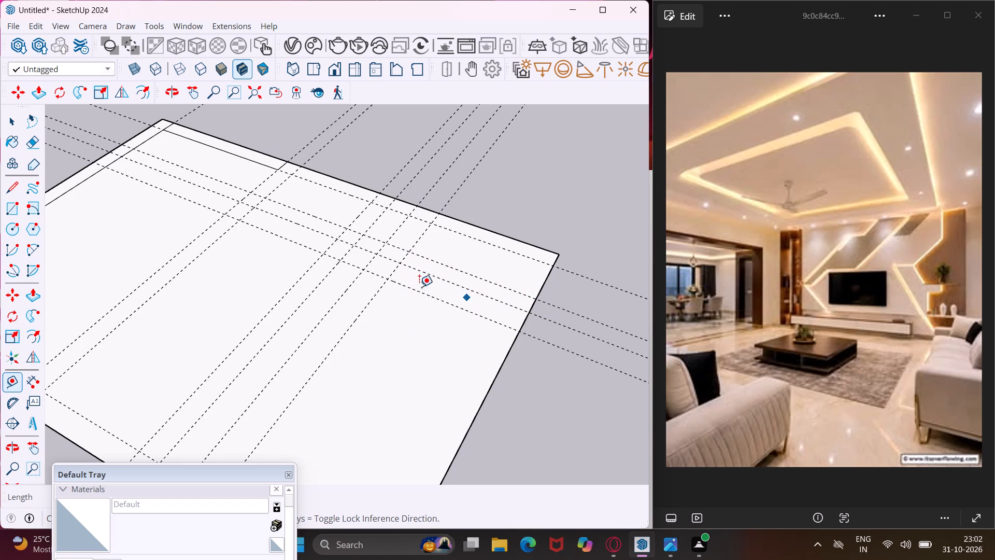
pyautogui.press('Escape')
pyautogui.press('space')
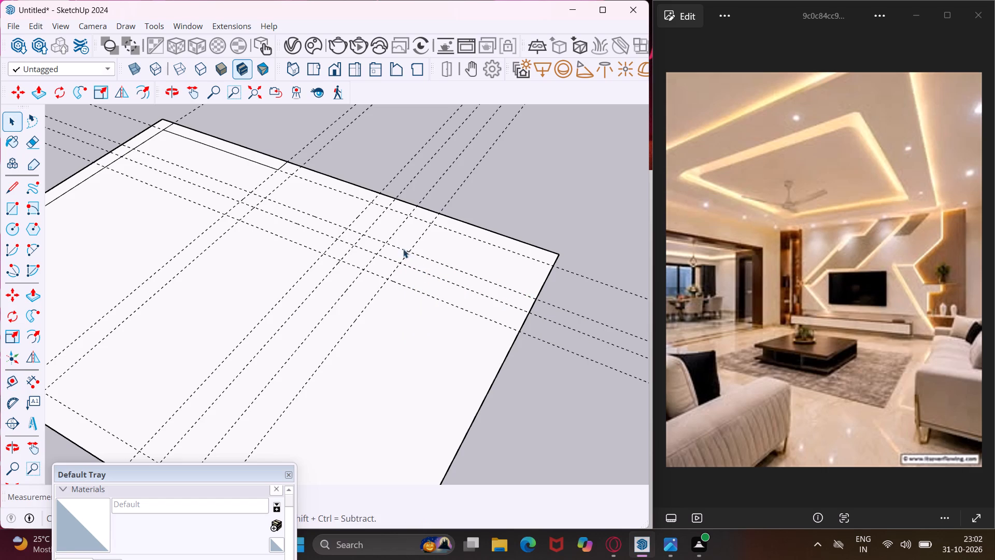
# Move the floor's short open edge, opposite the 15' wall, outward along the floor's length to enlarge the floor.
pyautogui.scroll(-5, 393, 228)
pyautogui.scroll(3, 403, 381)
pyautogui.click(409, 381)
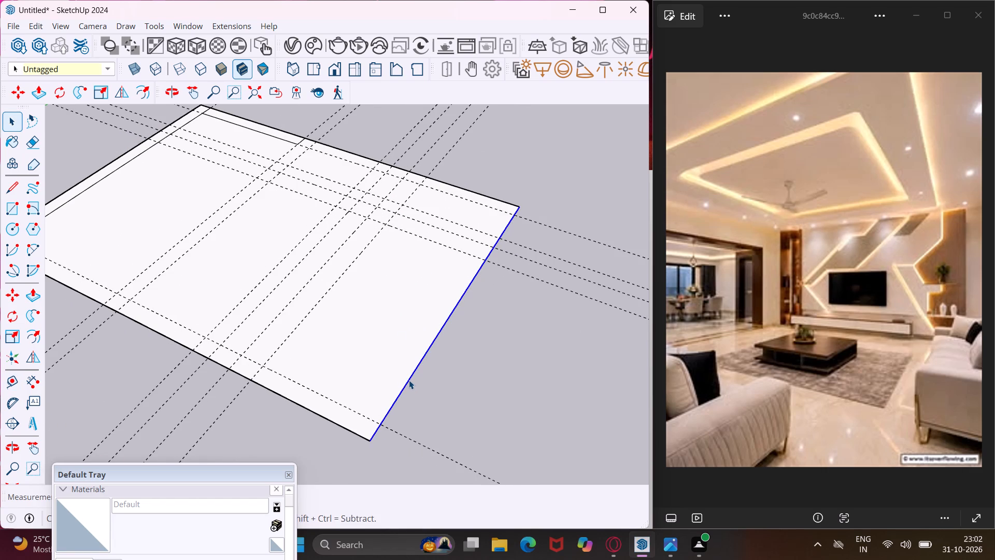
pyautogui.press('m')
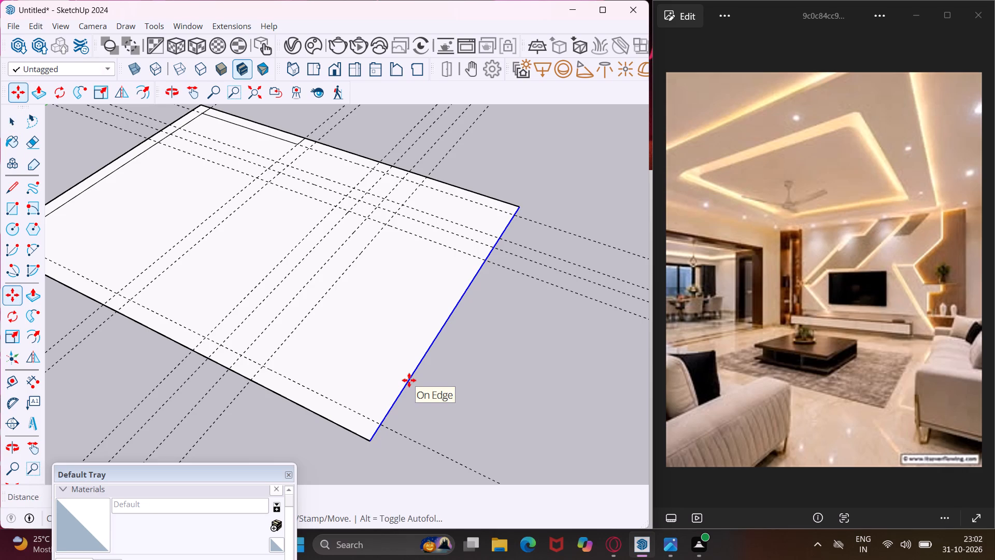
pyautogui.click(369, 442)
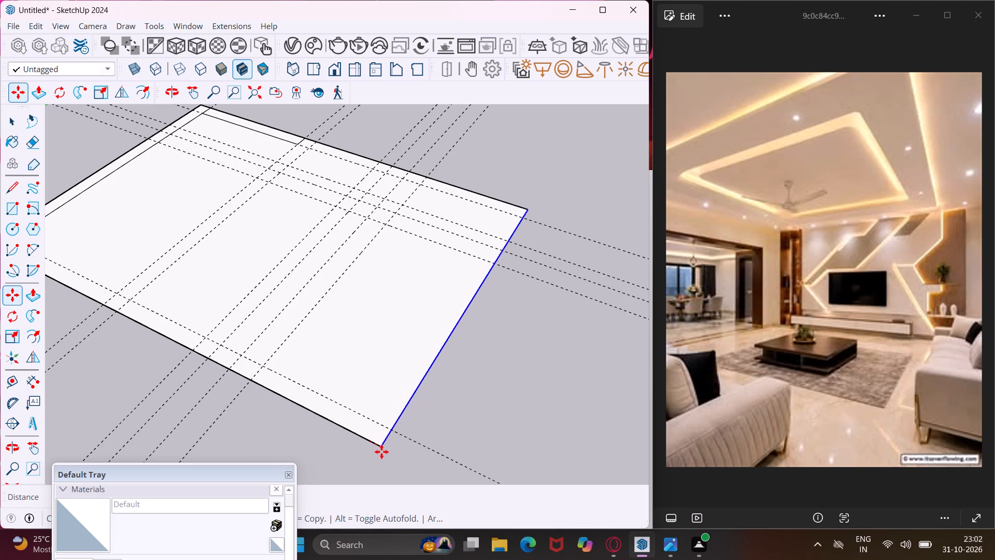
pyautogui.scroll(-2, 399, 459)
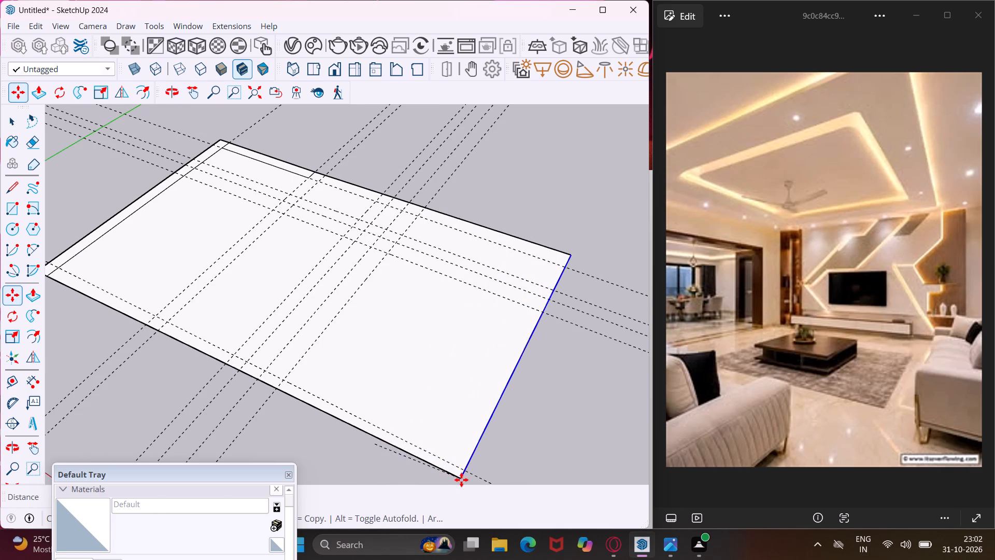
pyautogui.click(464, 484)
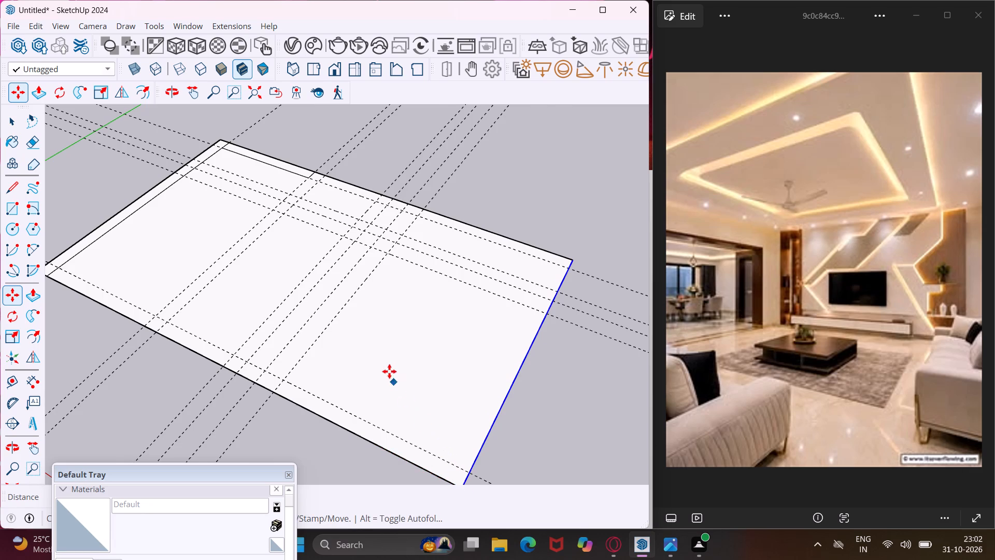
# Move the same short floor edge further outward along the red axis.
pyautogui.scroll(-5, 389, 372)
pyautogui.moveTo(406, 422); pyautogui.dragTo(405, 338, button='middle')
pyautogui.scroll(2, 450, 404)
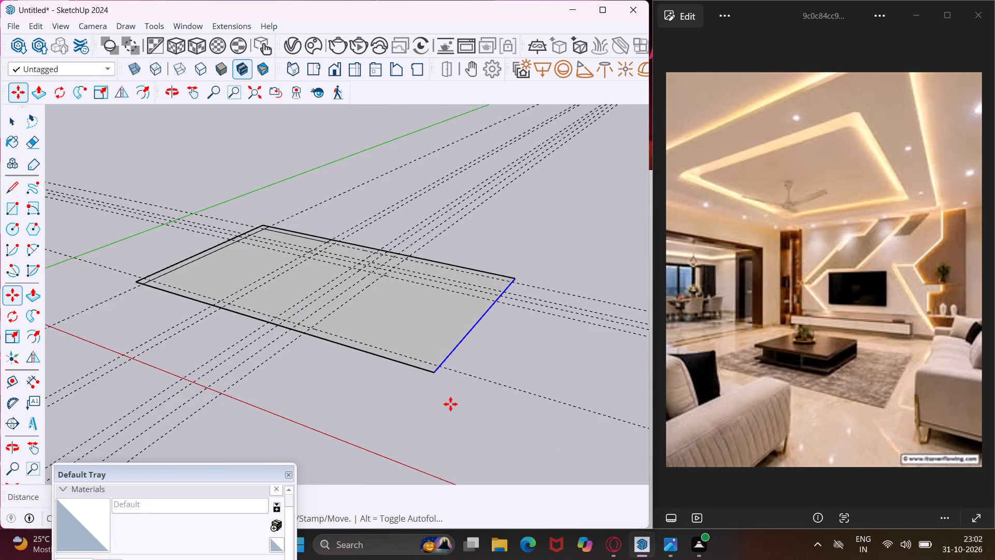
pyautogui.scroll(8, 450, 404)
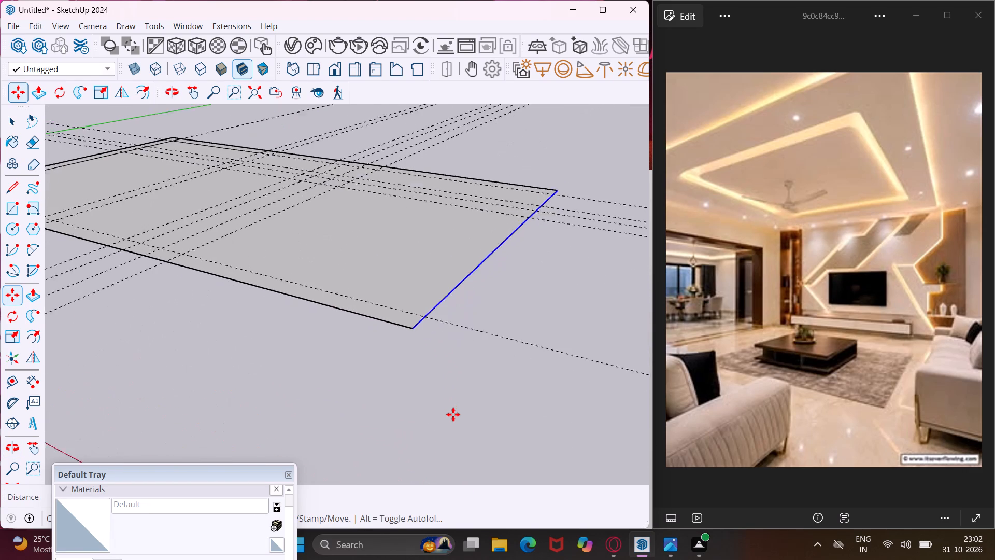
pyautogui.scroll(1, 453, 414)
pyautogui.moveTo(435, 376); pyautogui.dragTo(451, 440, button='middle')
pyautogui.scroll(3, 435, 401)
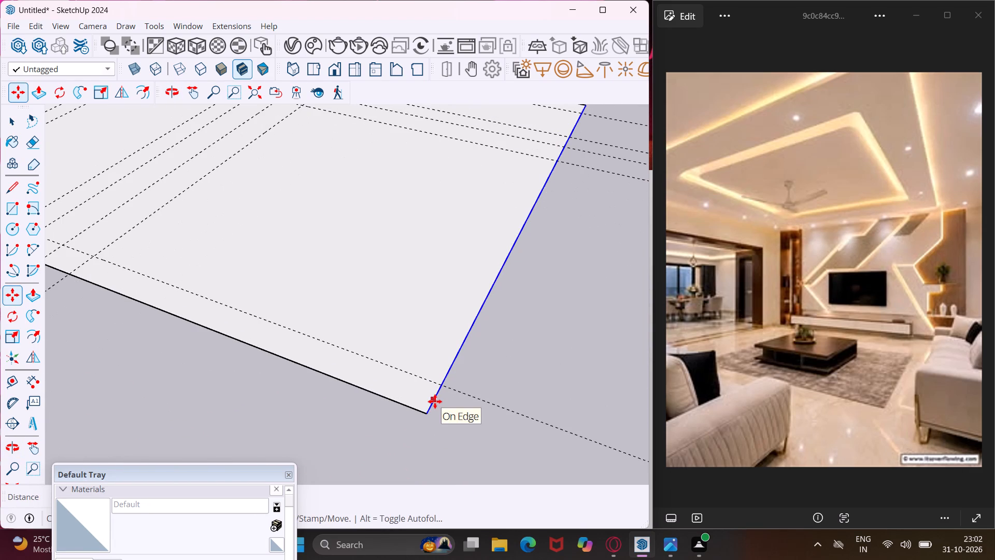
pyautogui.click(435, 401)
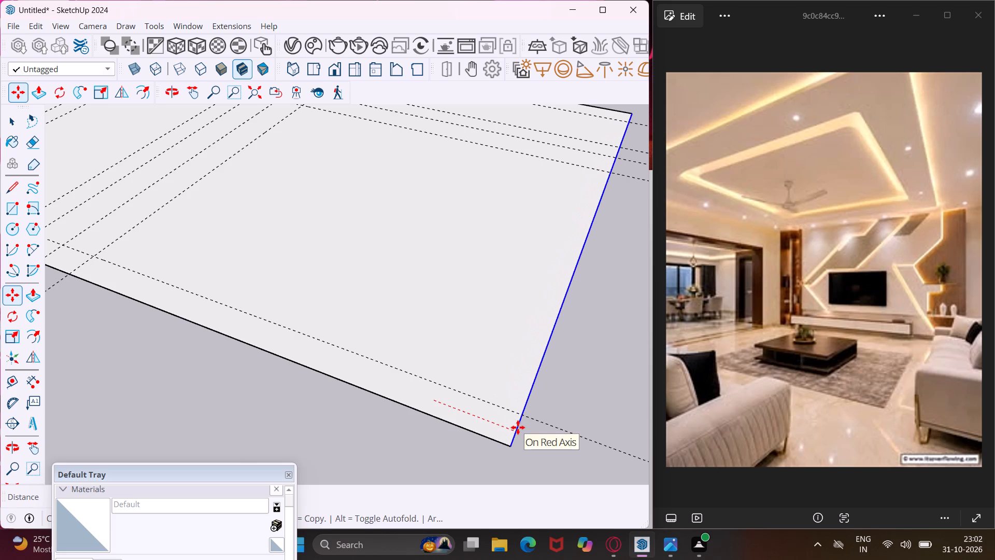
pyautogui.click(518, 428)
pyautogui.scroll(-5, 411, 427)
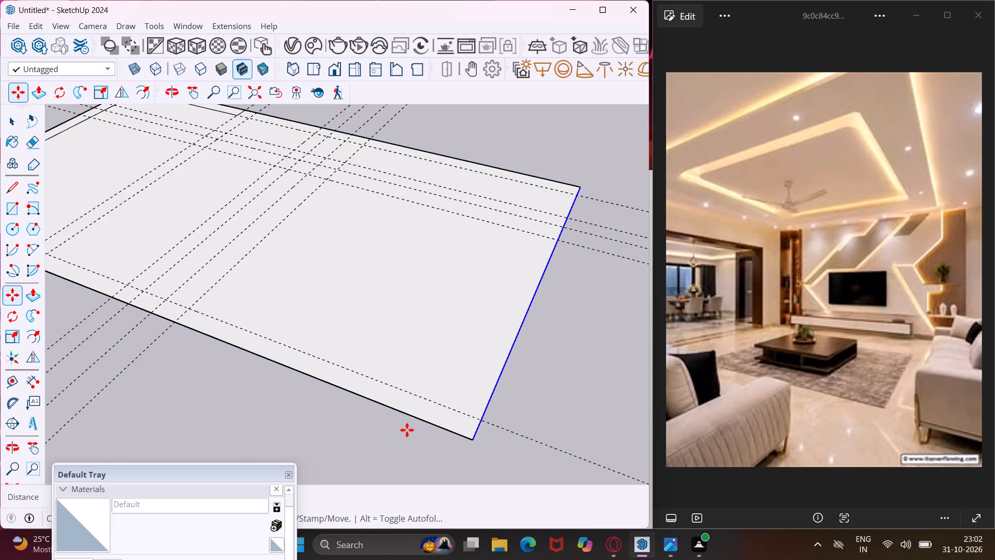
pyautogui.scroll(-5, 405, 430)
pyautogui.press('Escape')
pyautogui.press('space')
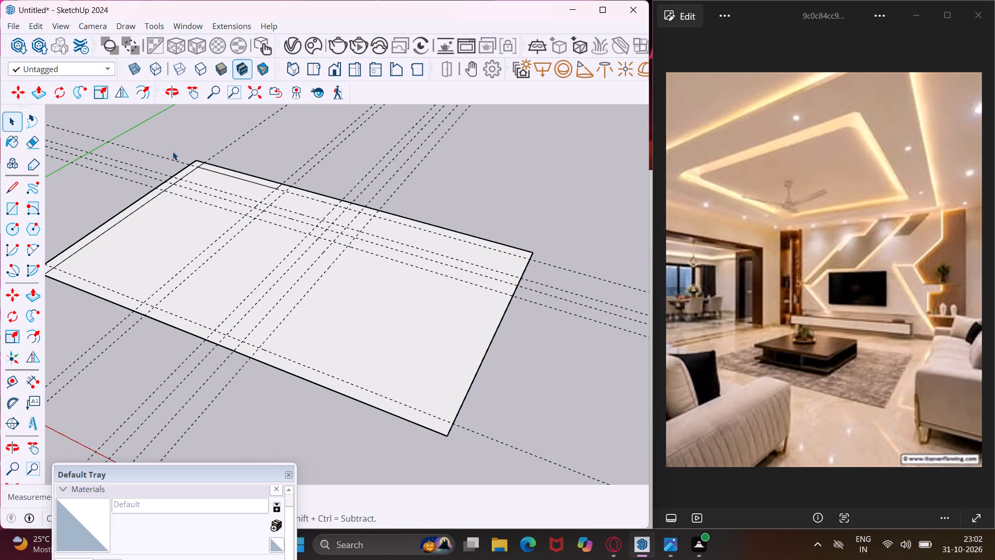
# Draw a 9" wide rectangle between the first two cross guides, from the far floor edge to the inner 9" pair guide.
pyautogui.click(14, 204)
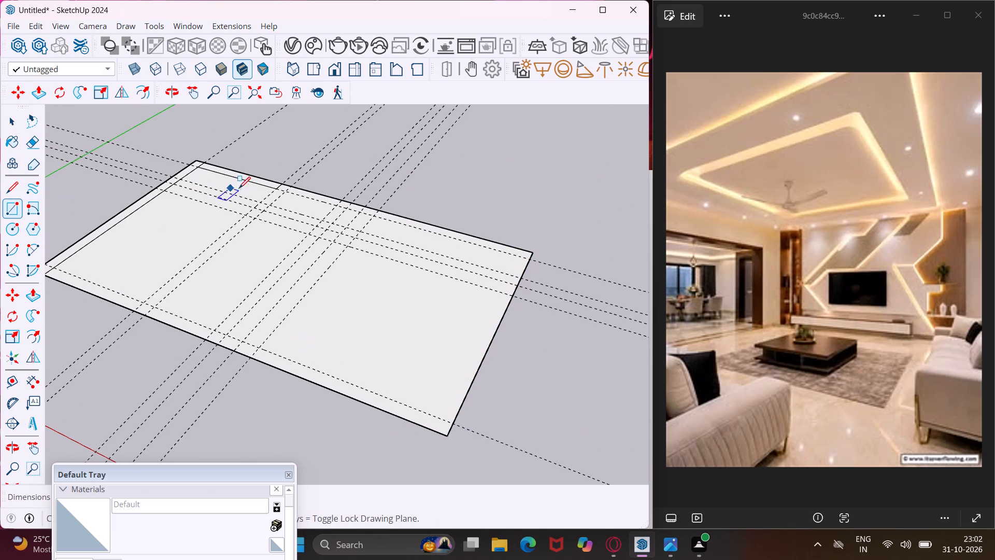
pyautogui.scroll(9, 265, 185)
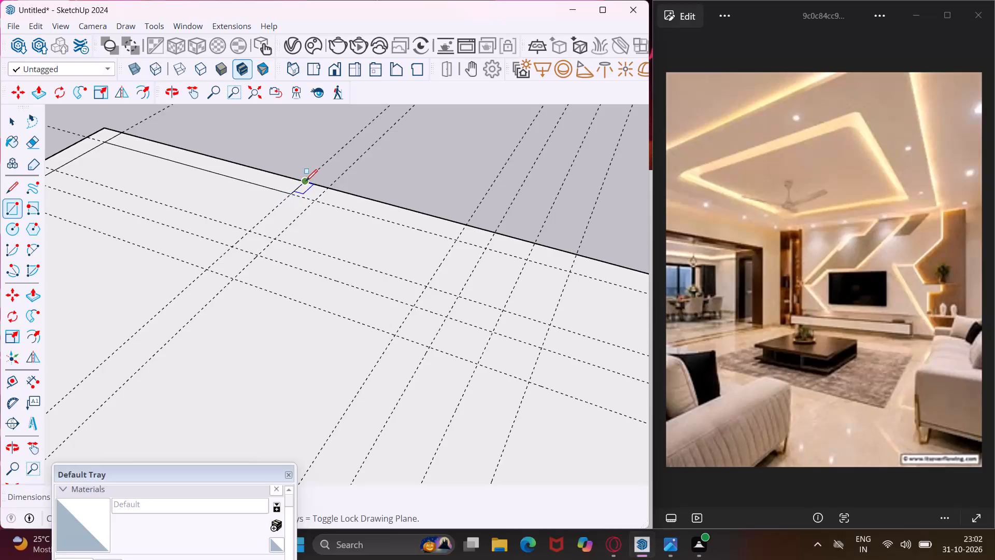
pyautogui.click(306, 181)
pyautogui.click(258, 255)
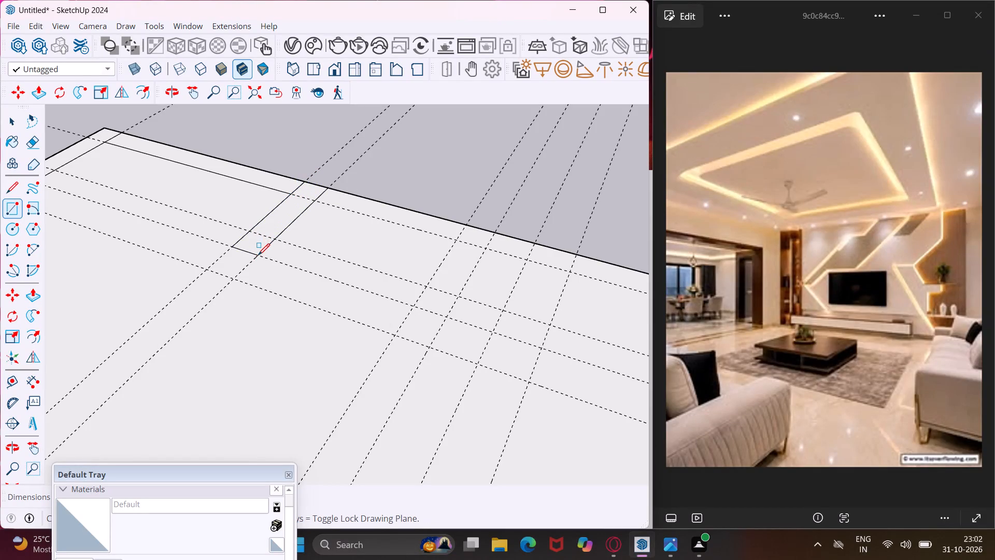
# Draw a 9" deep rectangle from that strip's inner corner along the parallel guide pair to the outer 9" cross guide.
pyautogui.click(259, 255)
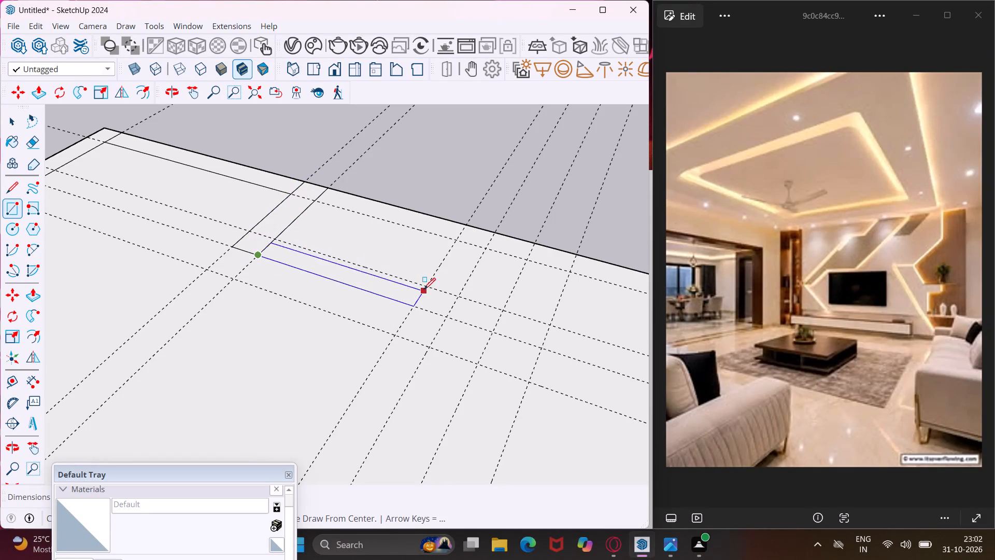
pyautogui.click(458, 297)
# Draw a 9" by 1' rectangle from the long strip's end corner into the room, between the 9" cross guides.
pyautogui.click(447, 316)
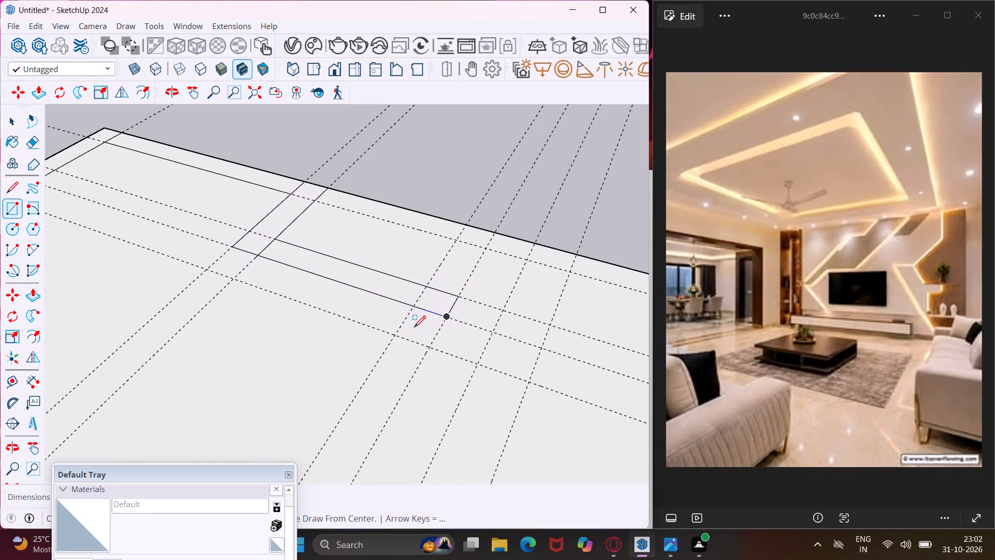
pyautogui.click(390, 336)
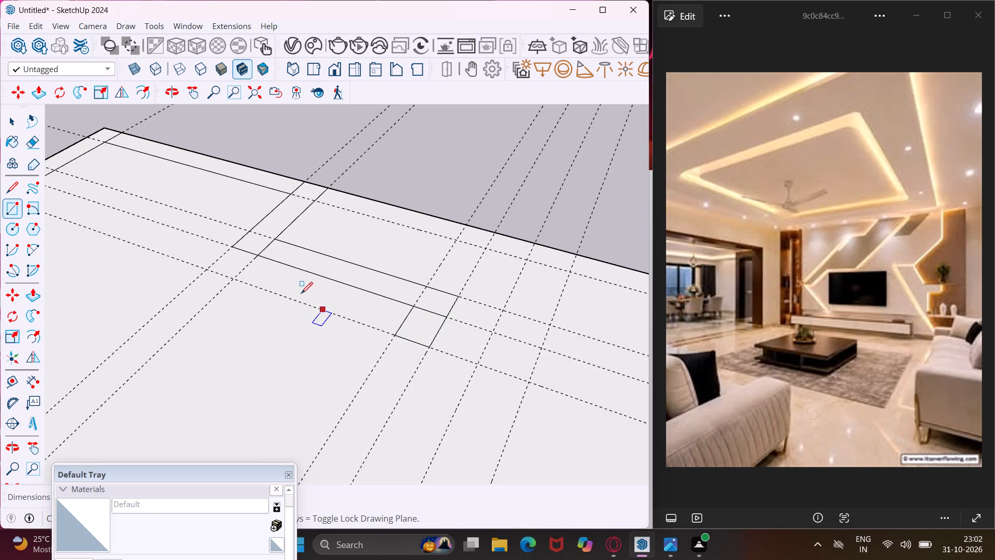
# Draw a 1' by 1' rectangle beside the short return strip, reaching the first 1' offset cross guide.
pyautogui.scroll(-3, 292, 287)
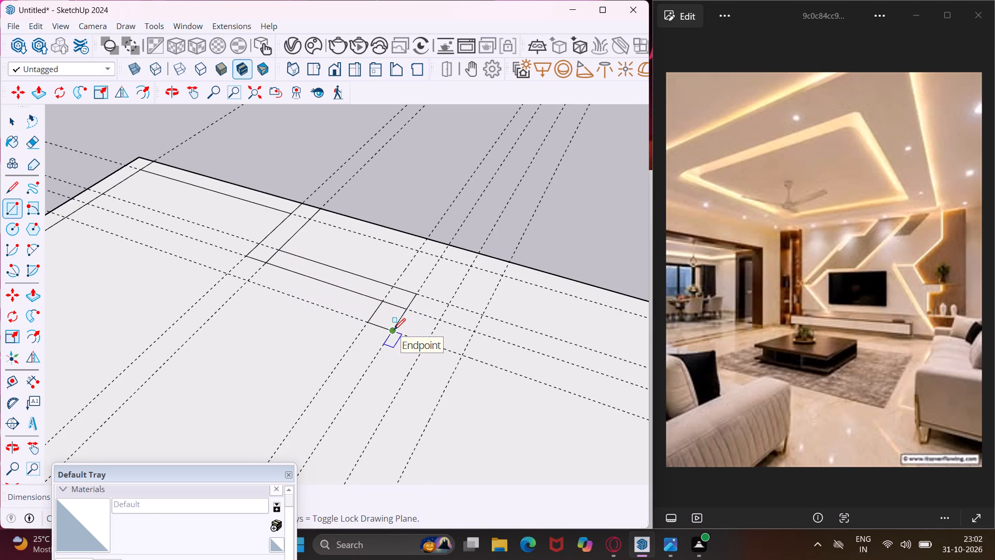
pyautogui.scroll(-4, 359, 285)
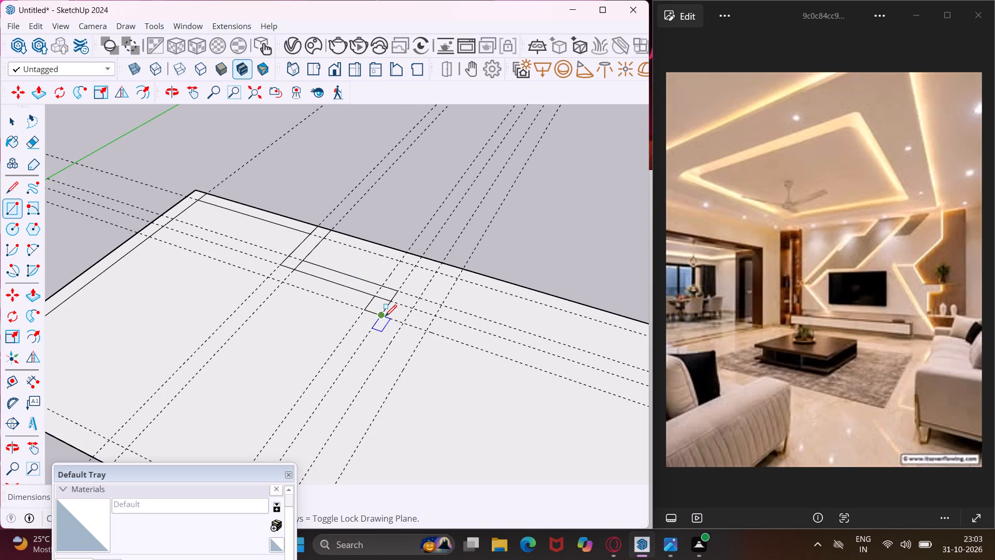
pyautogui.scroll(4, 385, 316)
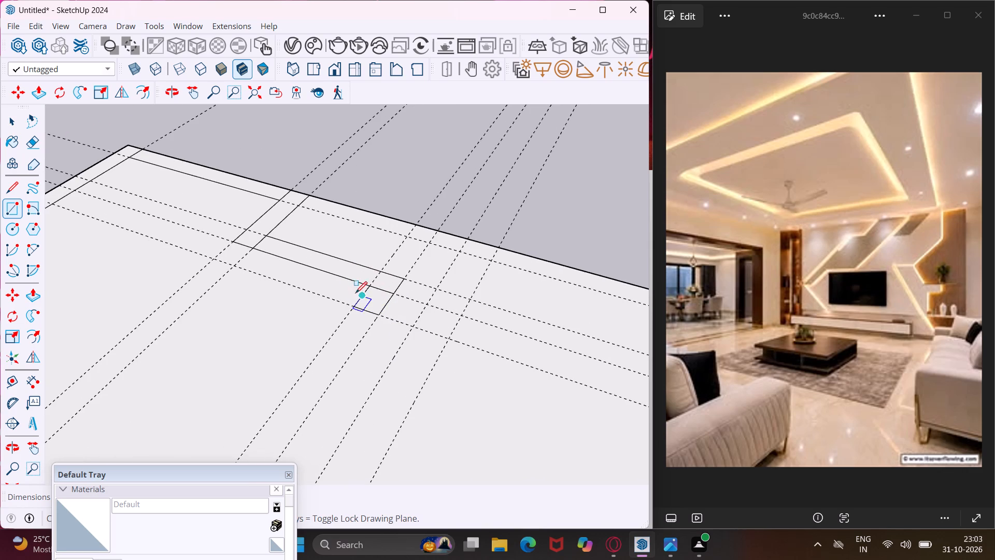
pyautogui.scroll(-2, 348, 293)
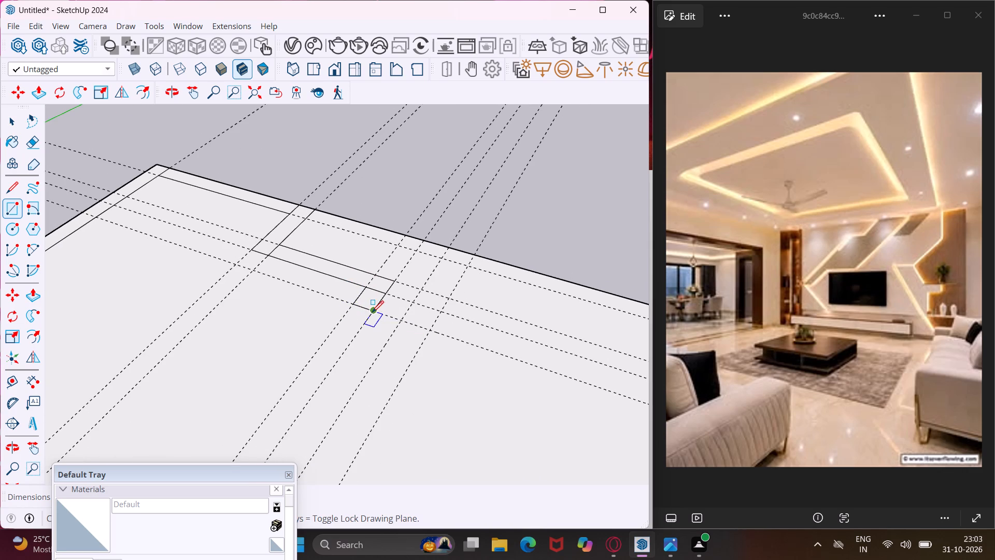
pyautogui.click(372, 312)
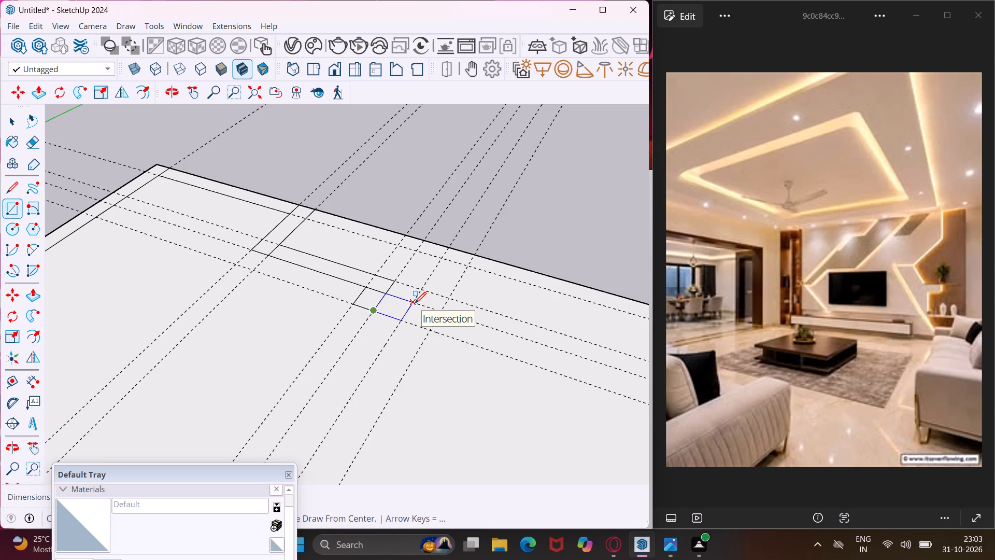
pyautogui.click(415, 303)
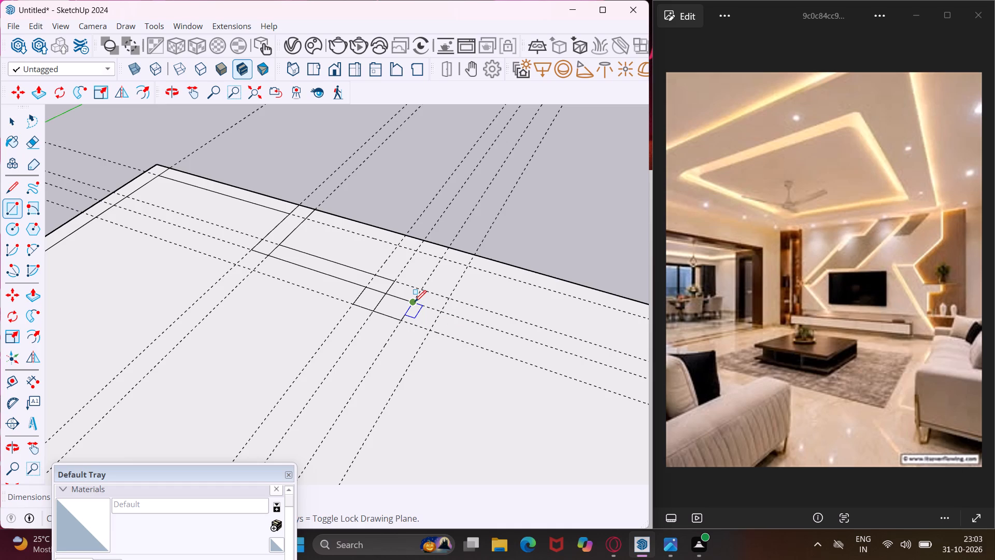
# Undo the last rectangle drawn beside the short return strip.
pyautogui.hotkey('ctrl', 'z')
pyautogui.press('Escape')
pyautogui.press('space')
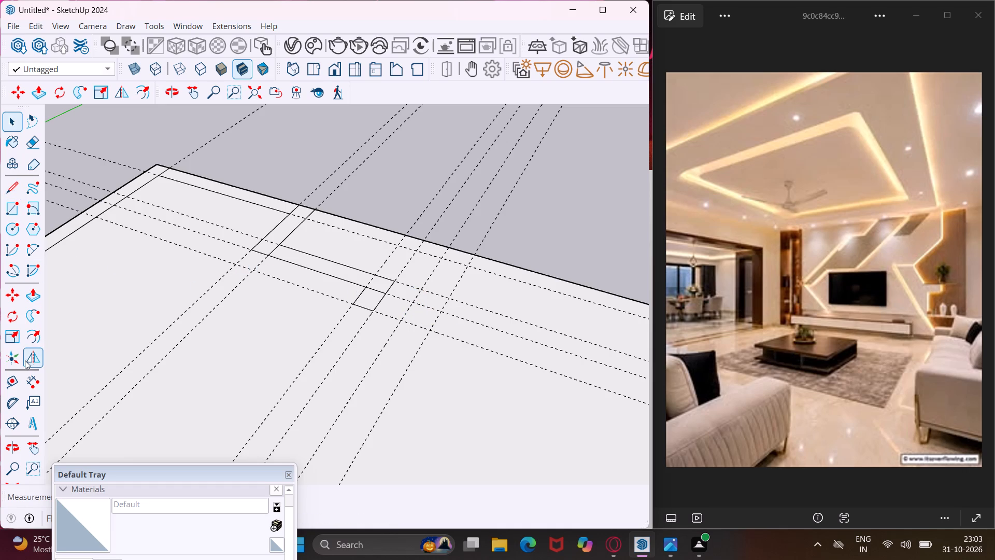
# Place a parallel guide 2' from the outer 9" cross guide that runs along the short return strip's end.
pyautogui.click(19, 376)
pyautogui.scroll(4, 252, 279)
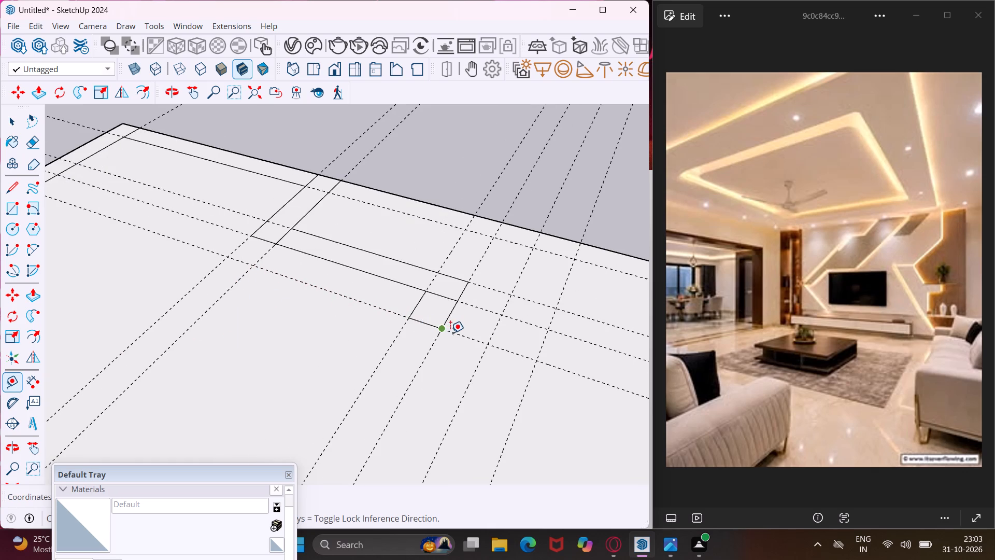
pyautogui.click(427, 354)
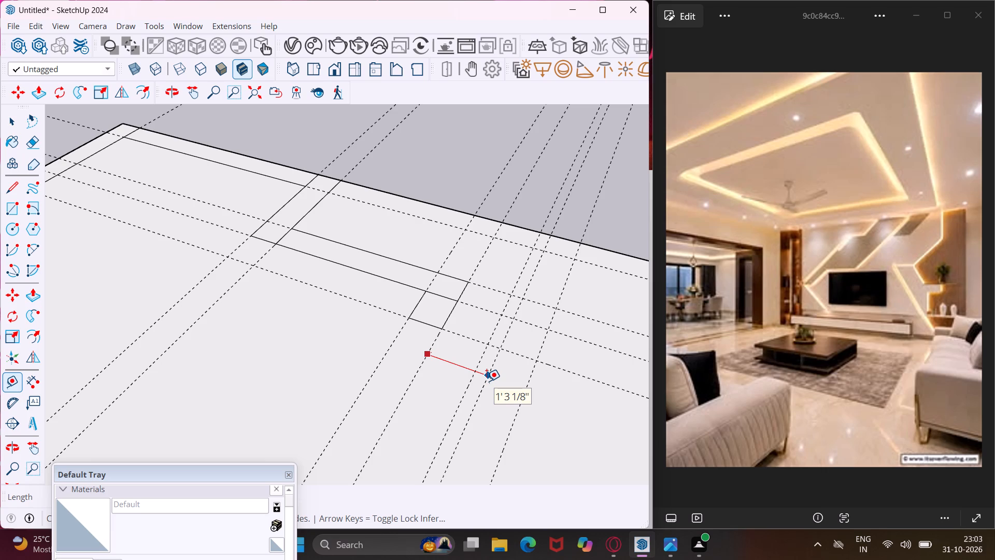
pyautogui.write("2'")
pyautogui.press('Return')
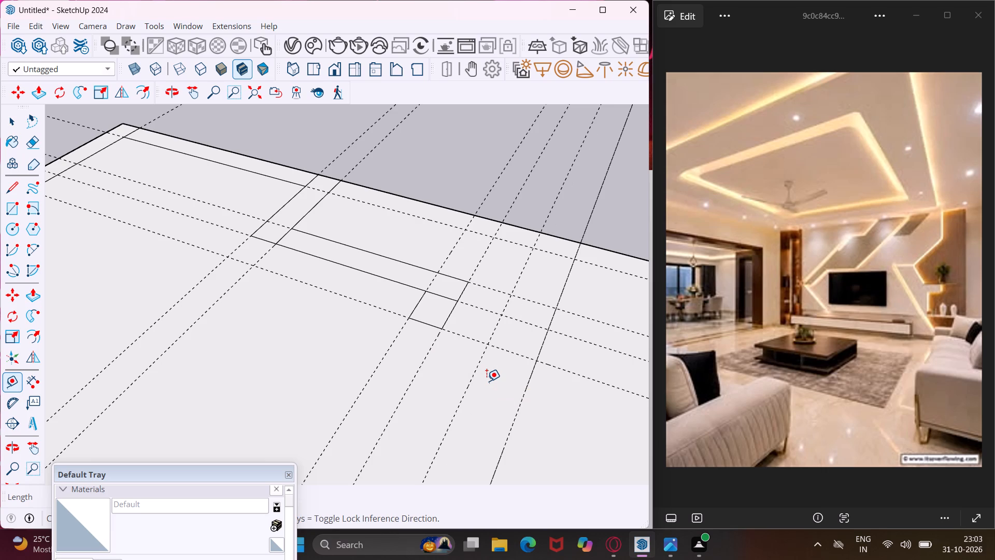
# Draw a 2' long rectangle from the short return strip's outer corner to the 2' offset cross guide.
pyautogui.scroll(-2, 481, 391)
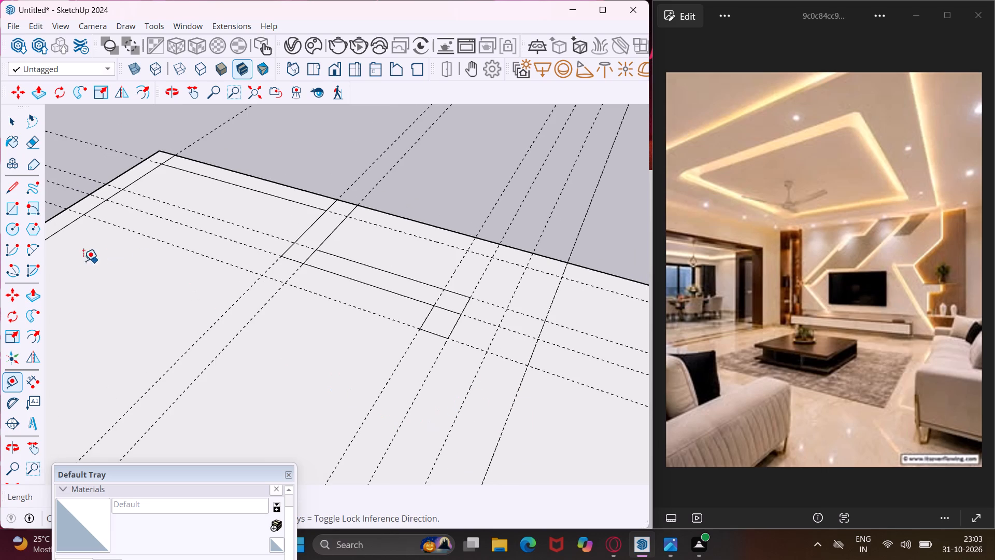
pyautogui.click(3, 209)
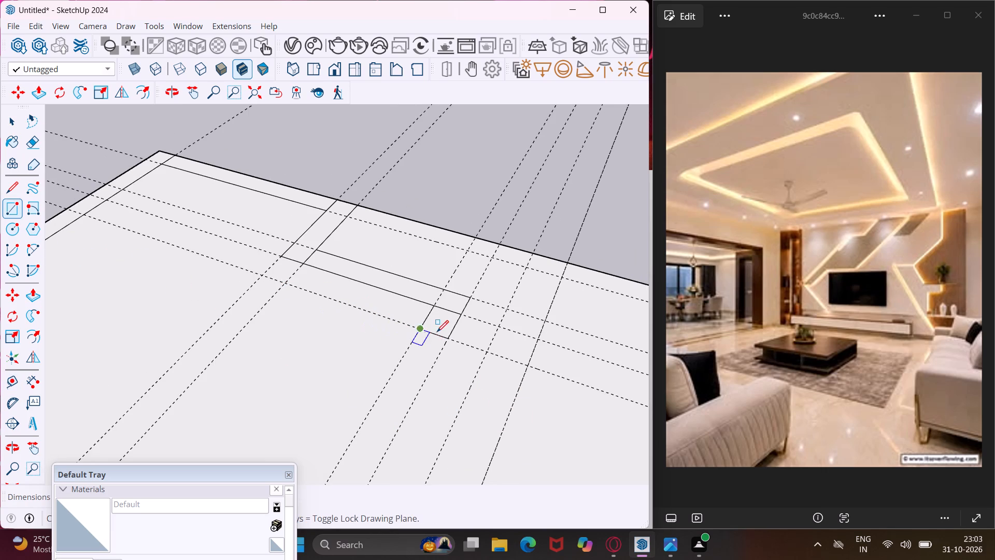
pyautogui.click(449, 337)
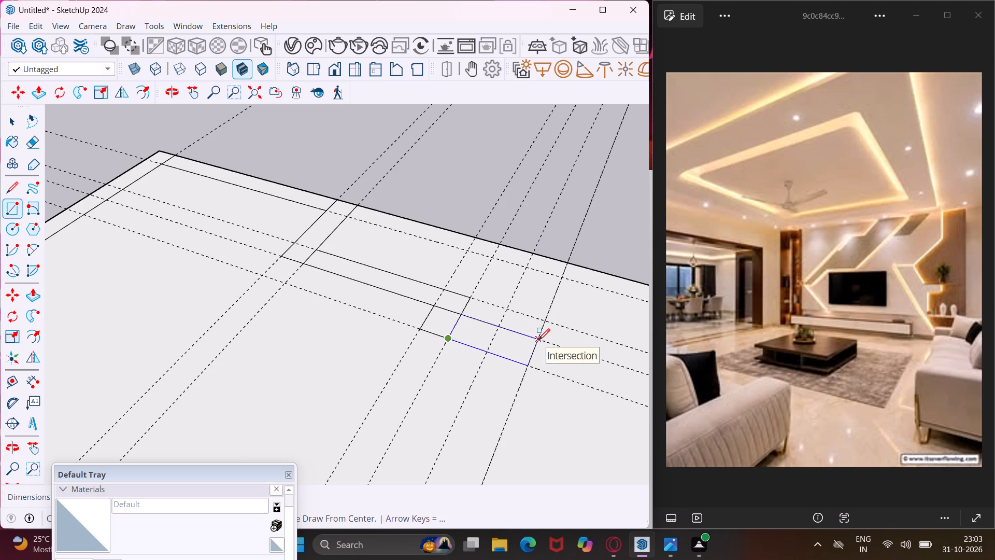
pyautogui.click(538, 340)
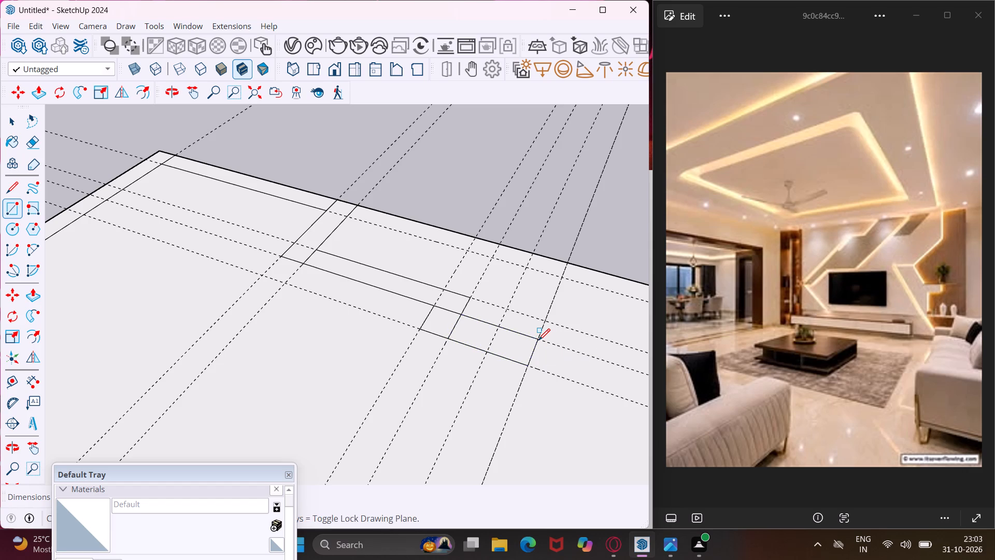
# Draw a 9" deep strip from the long strip's end corner between the parallel guide pair to the floor's far end edge.
pyautogui.scroll(-8, 276, 290)
pyautogui.scroll(5, 387, 306)
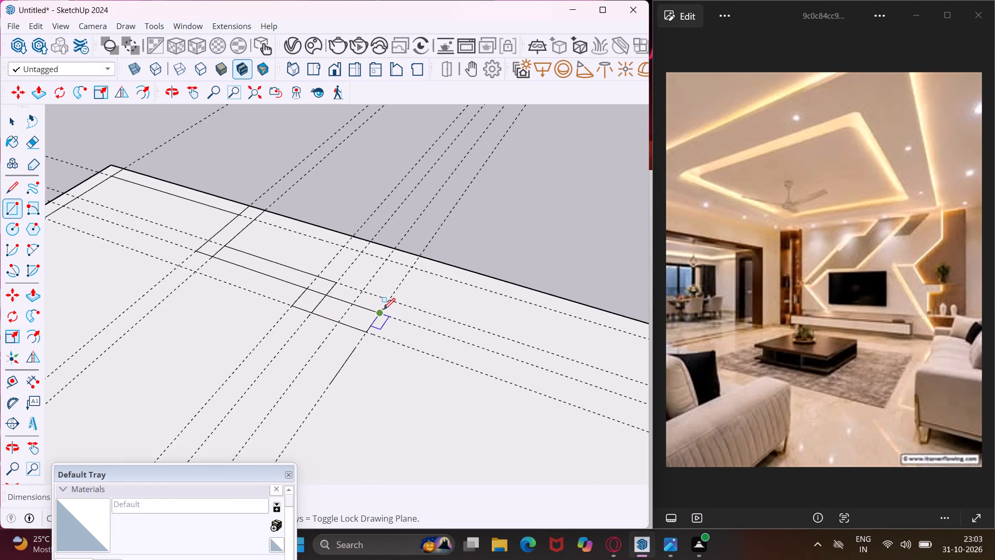
pyautogui.scroll(2, 383, 310)
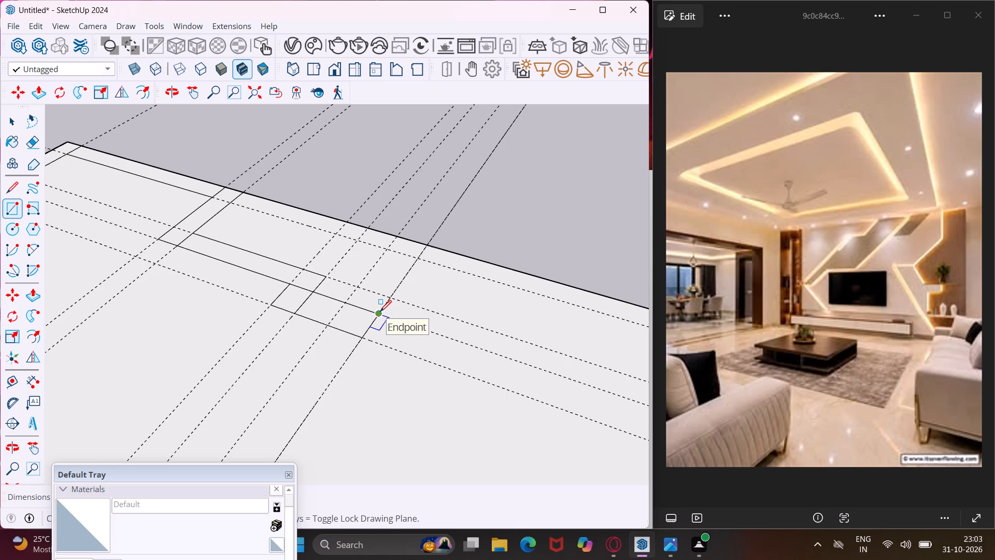
pyautogui.click(325, 278)
pyautogui.scroll(-5, 365, 318)
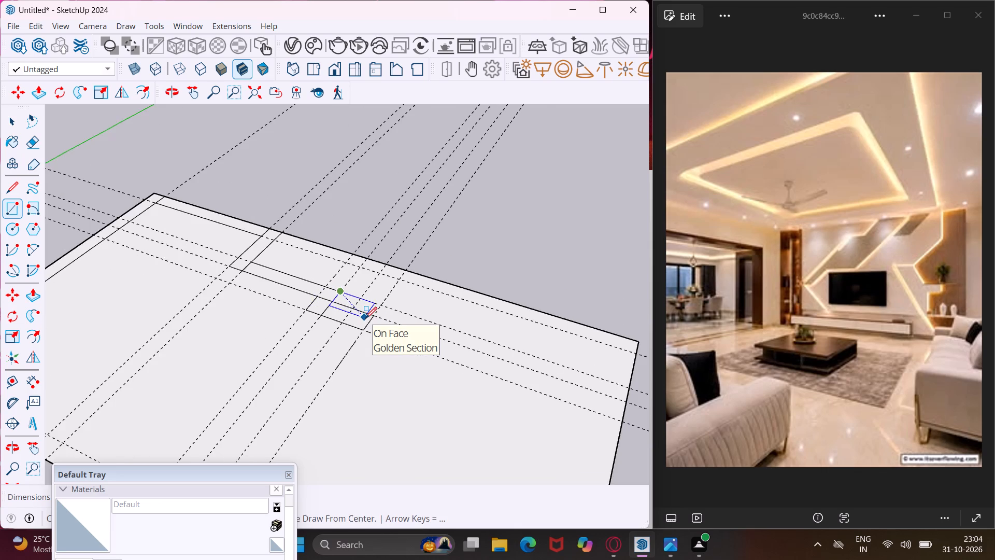
pyautogui.scroll(-1, 365, 318)
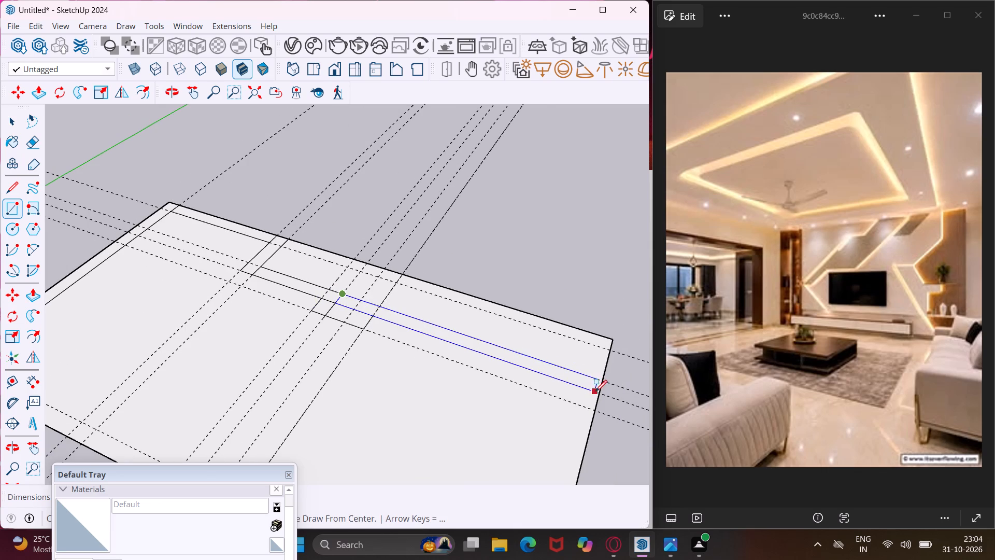
pyautogui.click(598, 395)
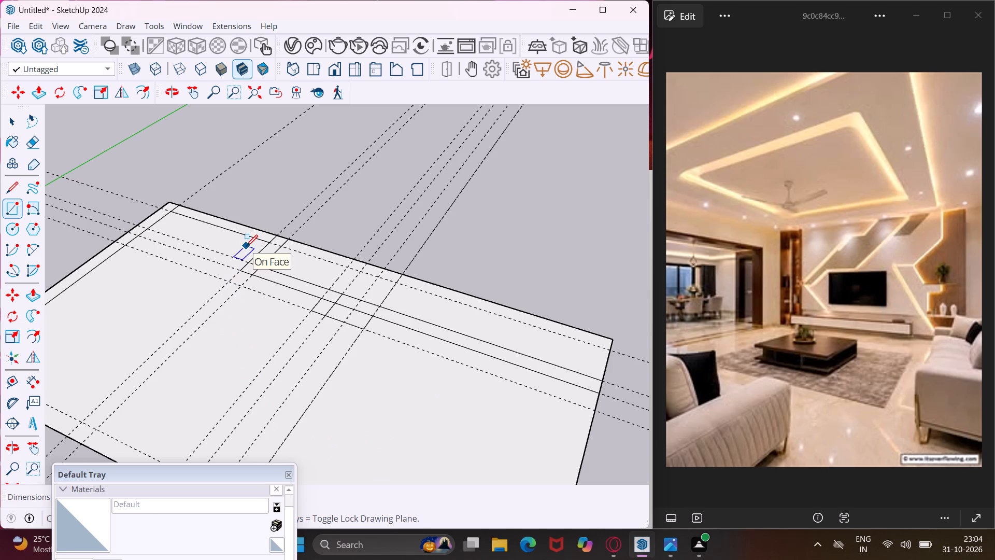
pyautogui.press('Escape')
pyautogui.press('space')
# Push/Pull the 9" side wall strip along the floor's short edge up 10'.
pyautogui.scroll(-1, 266, 223)
pyautogui.moveTo(266, 223); pyautogui.dragTo(335, 208, button='middle')
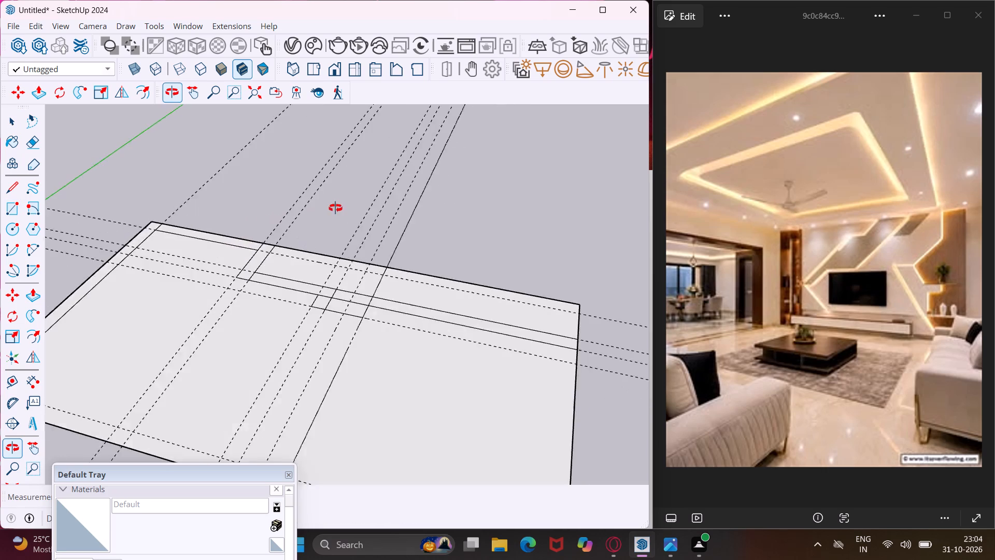
pyautogui.moveTo(335, 208); pyautogui.dragTo(355, 201, button='middle')
pyautogui.scroll(-4, 342, 180)
pyautogui.scroll(4, 134, 316)
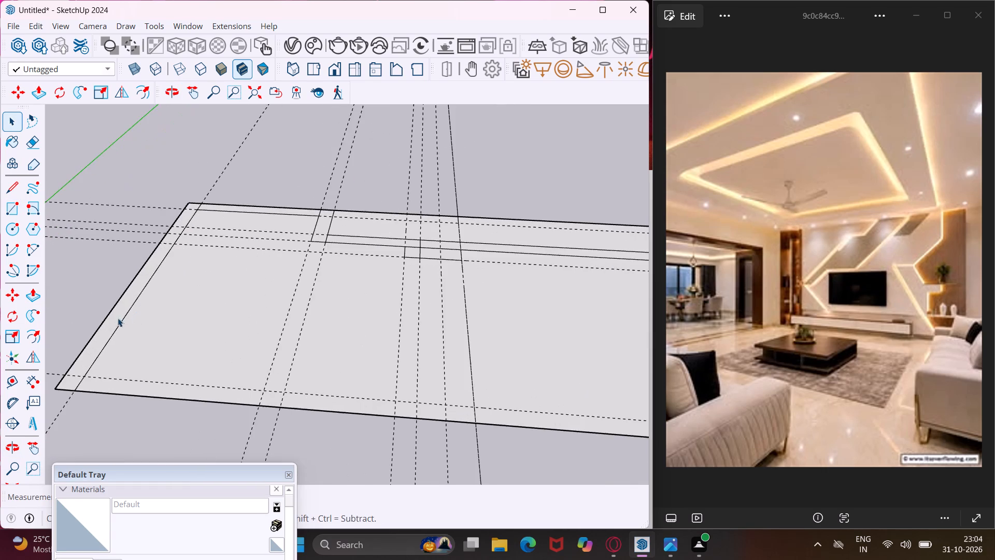
pyautogui.scroll(9, 113, 318)
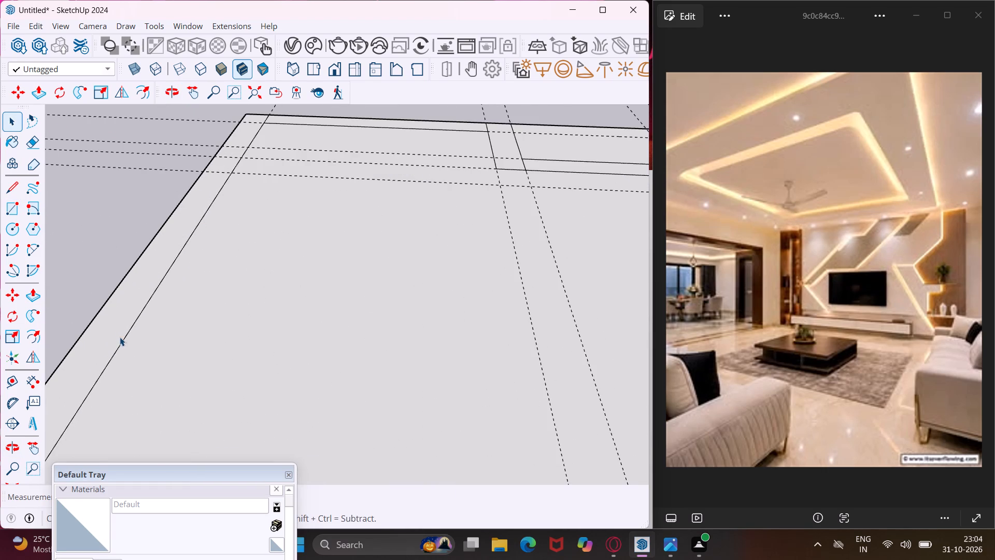
pyautogui.click(119, 328)
pyautogui.press('p')
pyautogui.click(120, 327)
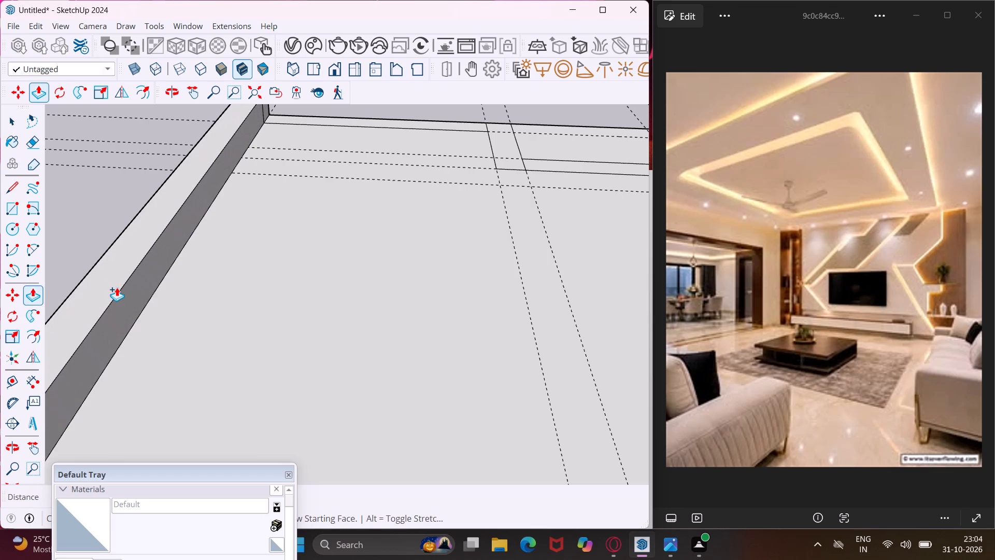
pyautogui.write("10'")
pyautogui.press('Return')
# Extrude the back wall strips, the recess return and the projecting column outlines up to the same 10' height.
pyautogui.scroll(-5, 114, 287)
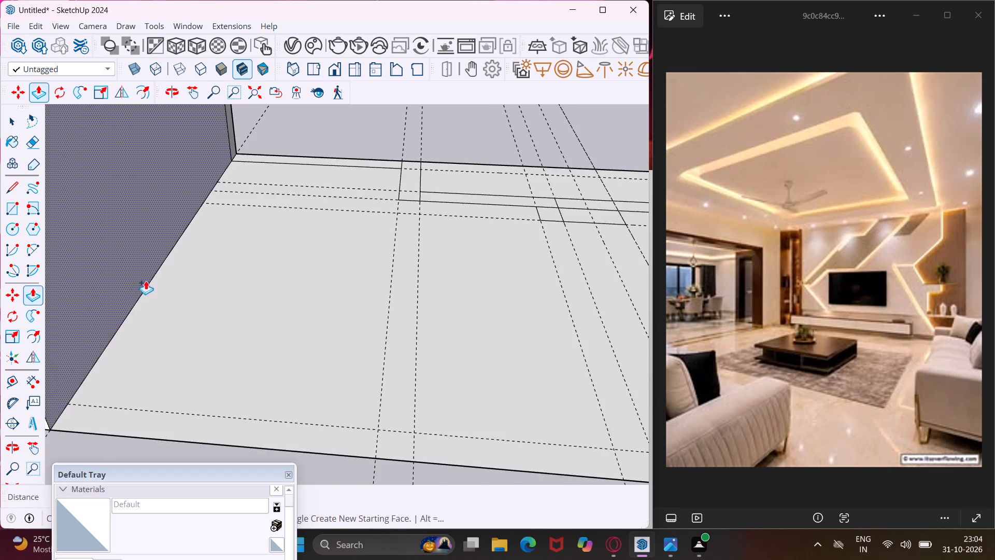
pyautogui.scroll(-4, 146, 279)
pyautogui.moveTo(282, 188); pyautogui.dragTo(83, 298, button='middle')
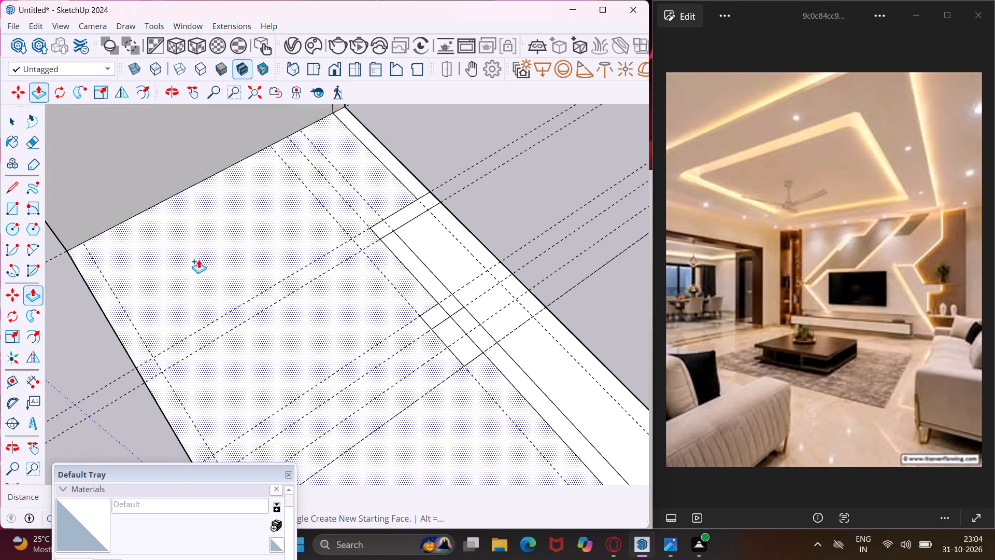
pyautogui.scroll(-4, 198, 259)
pyautogui.scroll(4, 334, 160)
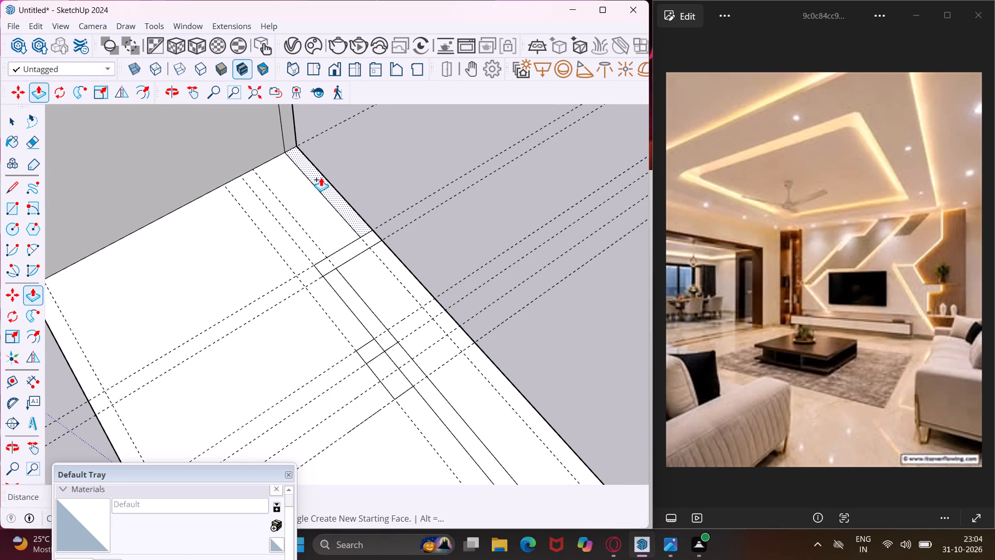
pyautogui.doubleClick(321, 177)
pyautogui.scroll(3, 363, 232)
pyautogui.doubleClick(371, 237)
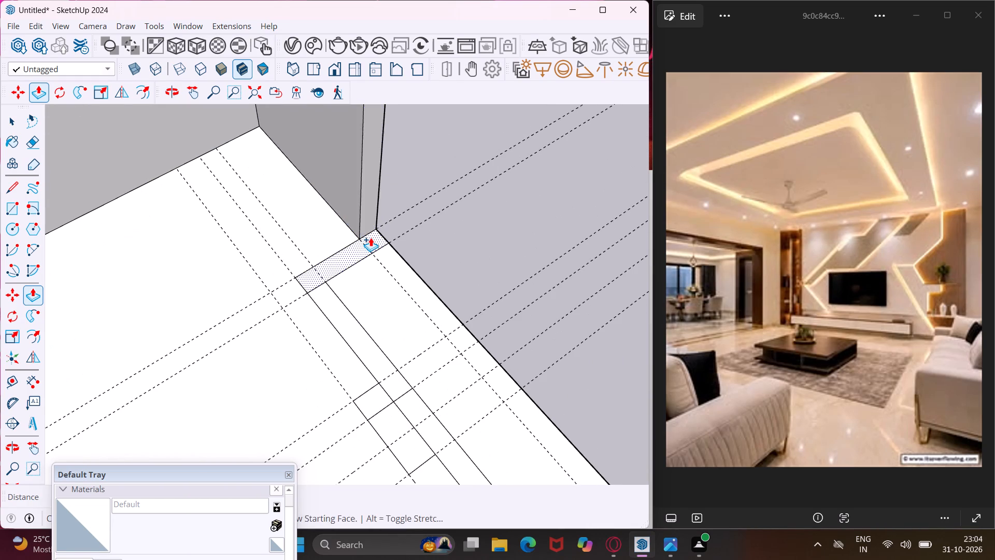
pyautogui.doubleClick(335, 306)
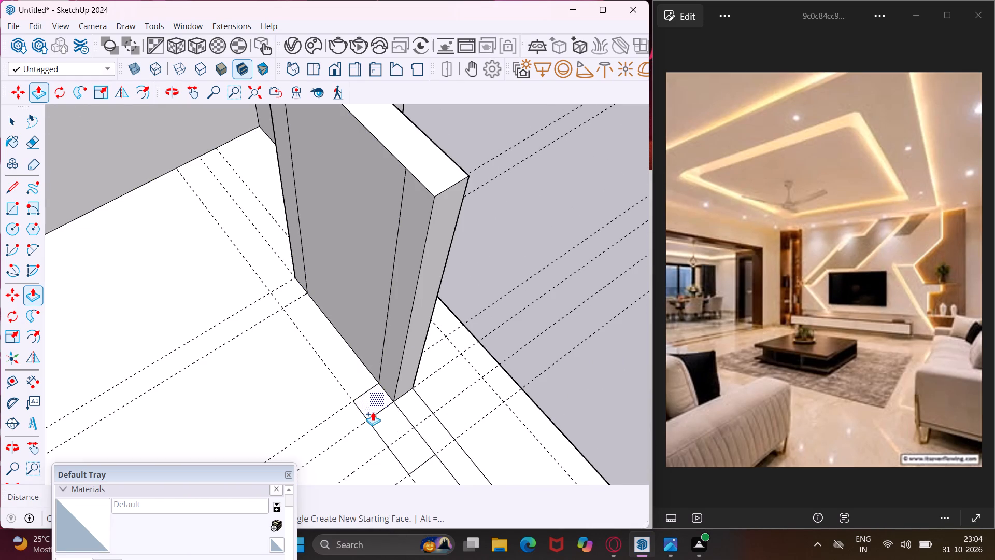
pyautogui.doubleClick(377, 404)
pyautogui.doubleClick(388, 419)
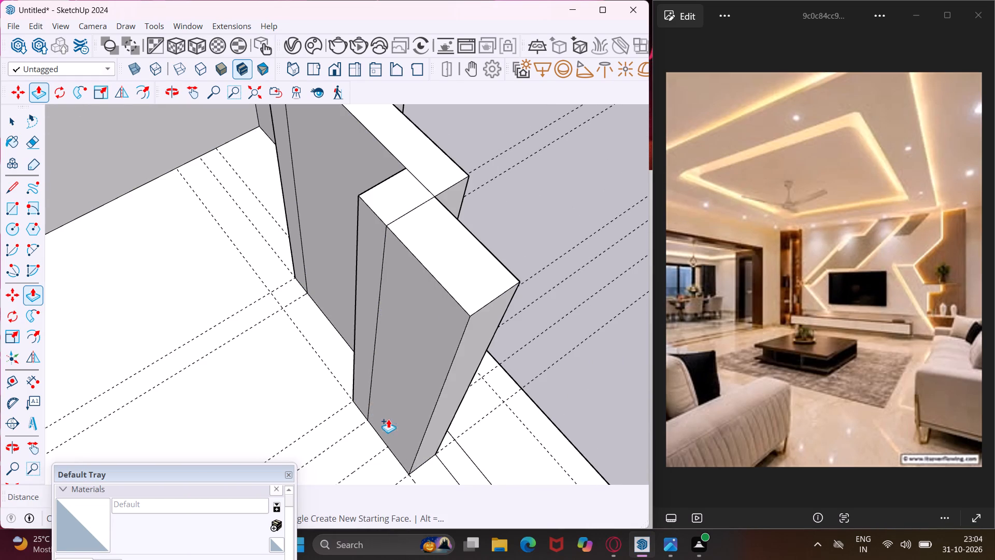
pyautogui.doubleClick(446, 444)
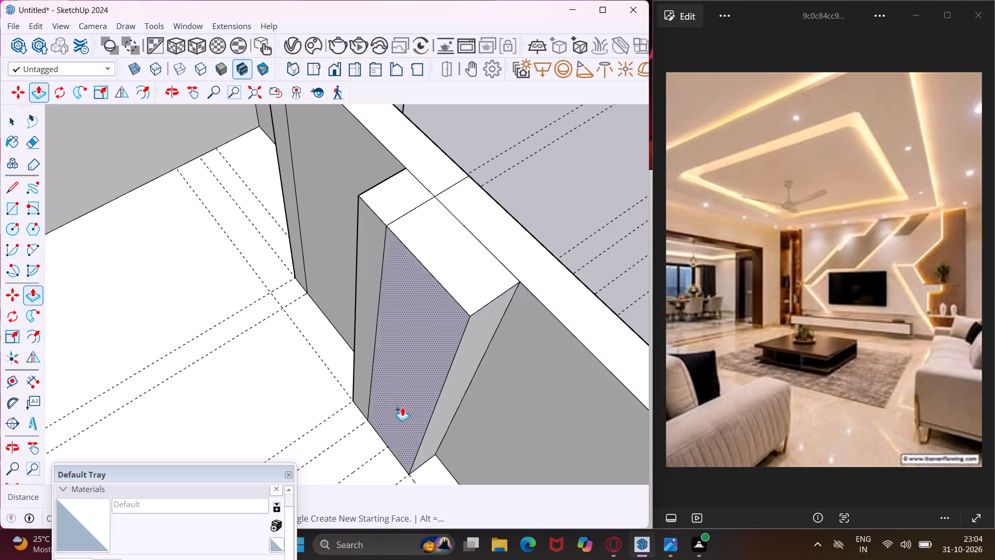
pyautogui.scroll(-9, 345, 275)
pyautogui.moveTo(348, 285); pyautogui.dragTo(361, 280, button='middle')
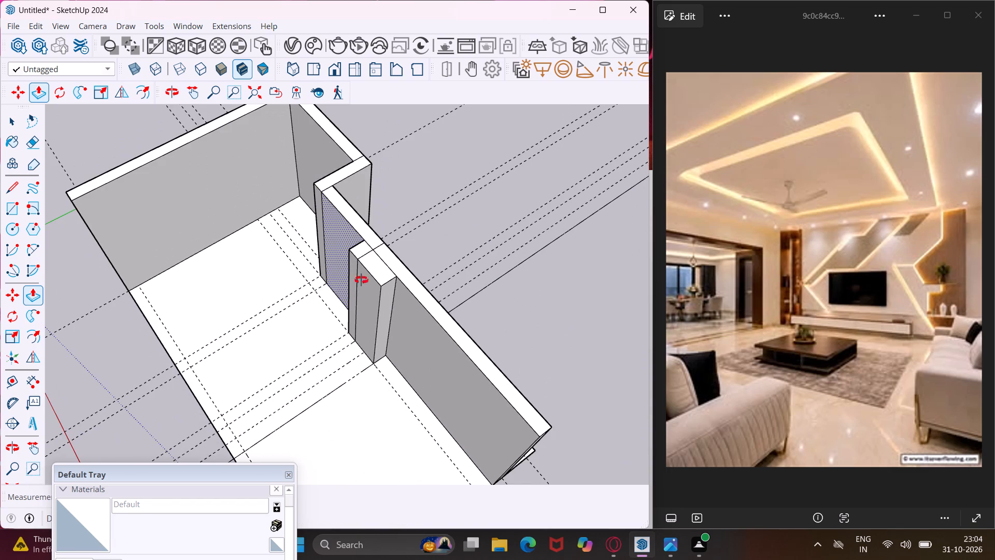
pyautogui.moveTo(361, 280); pyautogui.dragTo(493, 183, button='middle')
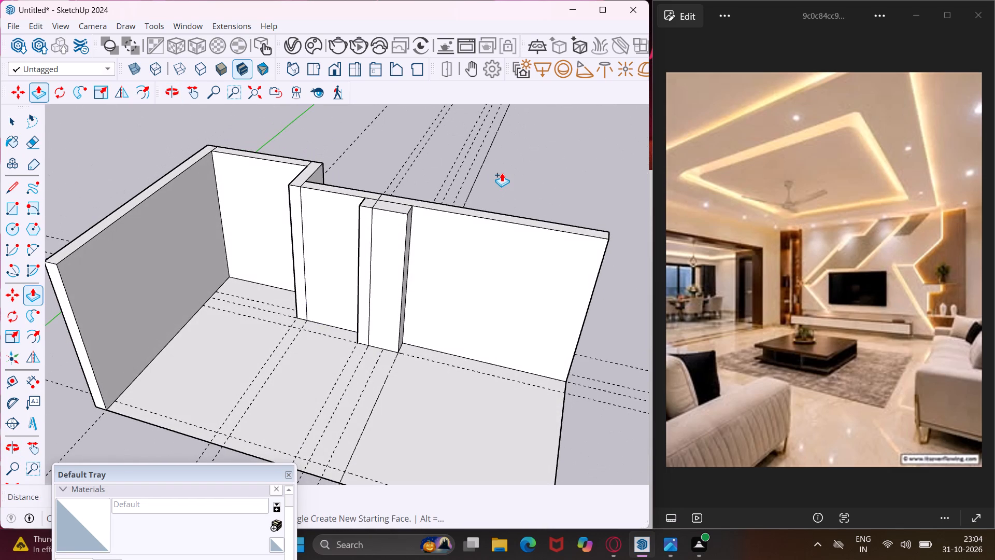
pyautogui.press('Escape')
pyautogui.press('space')
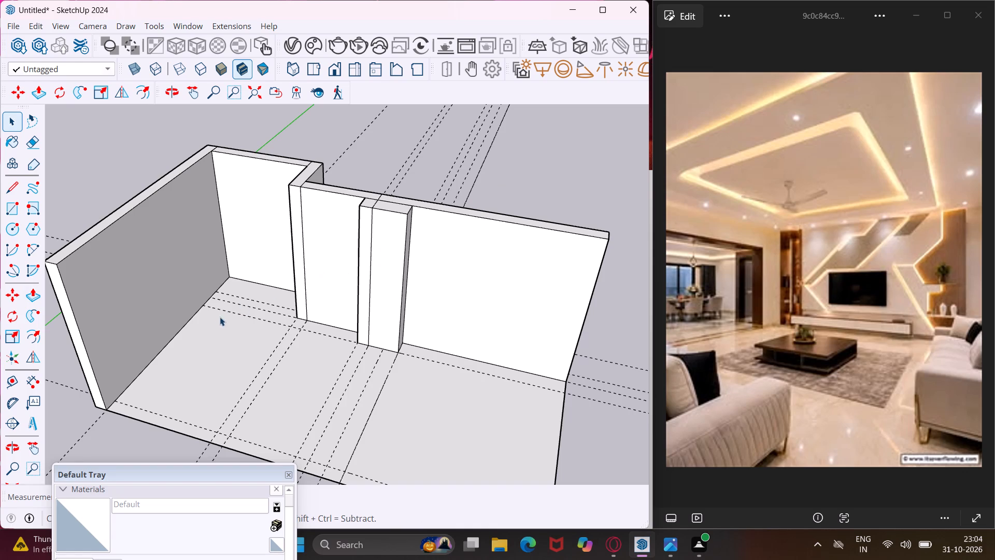
# Place a vertical guide on the side wall's outer face, 1' from its edge at the back wall corner.
pyautogui.moveTo(202, 316); pyautogui.dragTo(305, 293, button='middle')
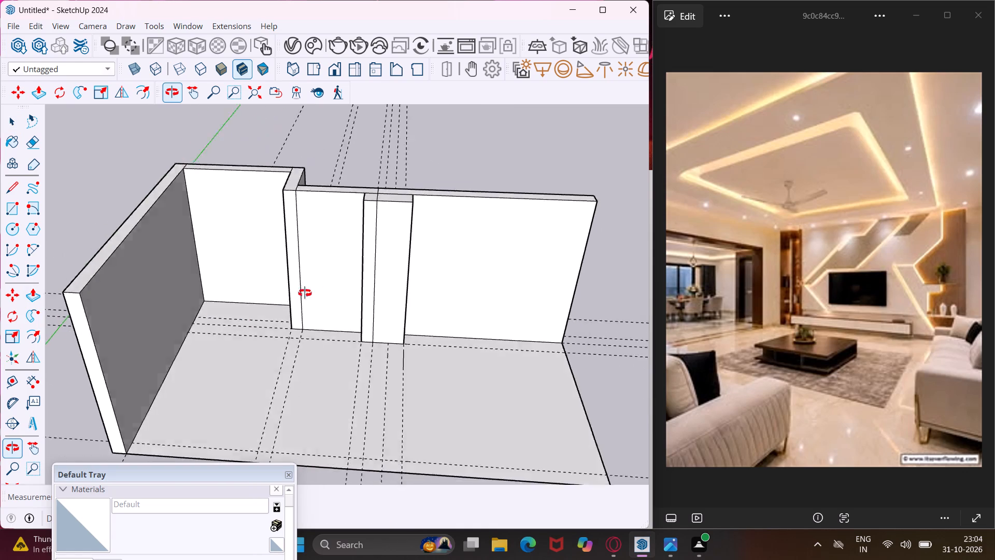
pyautogui.moveTo(305, 293); pyautogui.dragTo(557, 234, button='middle')
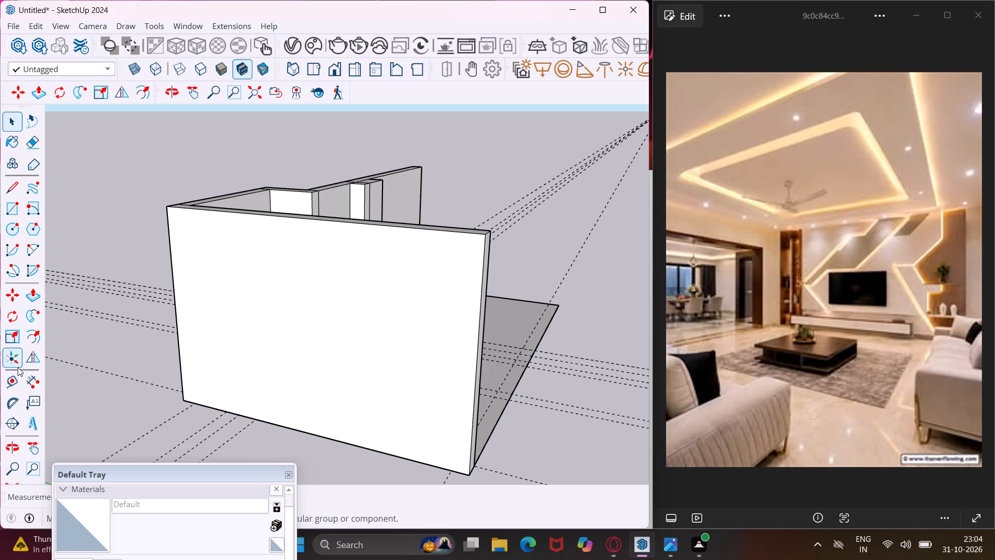
pyautogui.click(15, 381)
pyautogui.scroll(2, 173, 313)
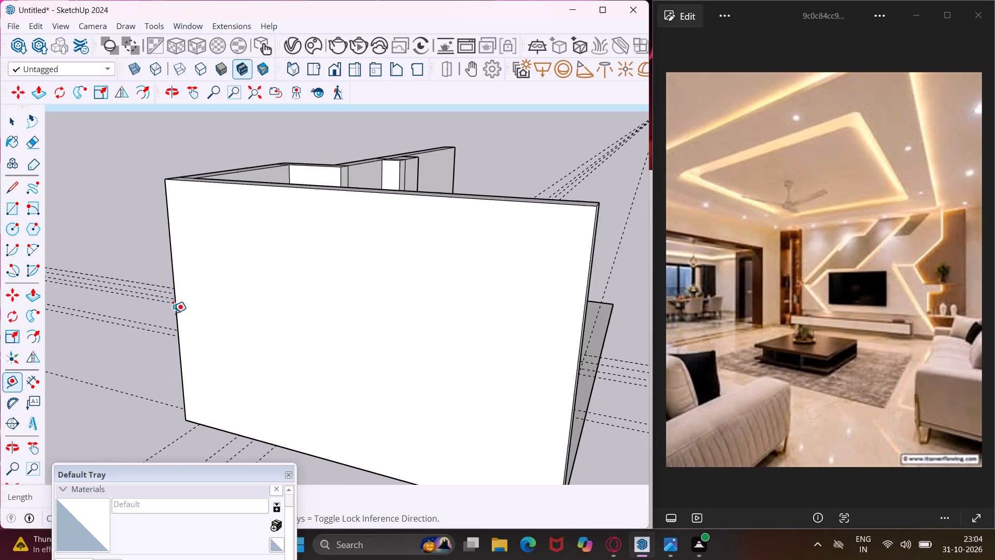
pyautogui.click(178, 335)
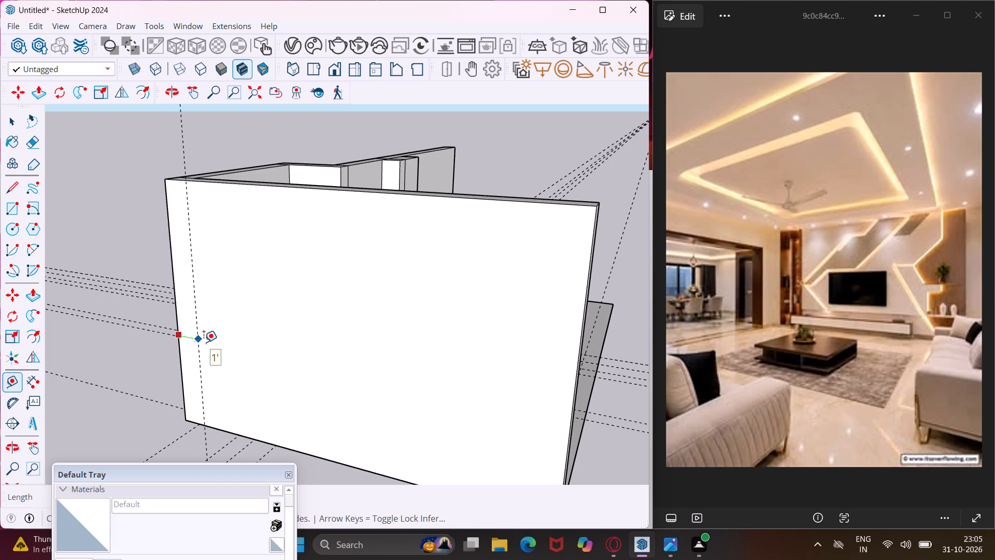
pyautogui.write("1'")
pyautogui.press('Return')
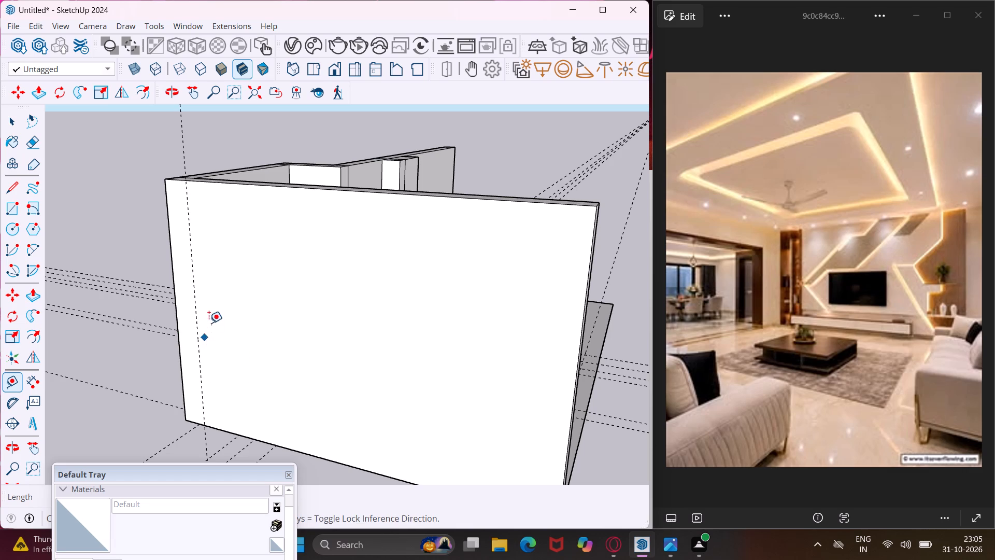
# Add a second vertical guide near the side wall's far end and a horizontal guide 2' below its top edge.
pyautogui.click(194, 290)
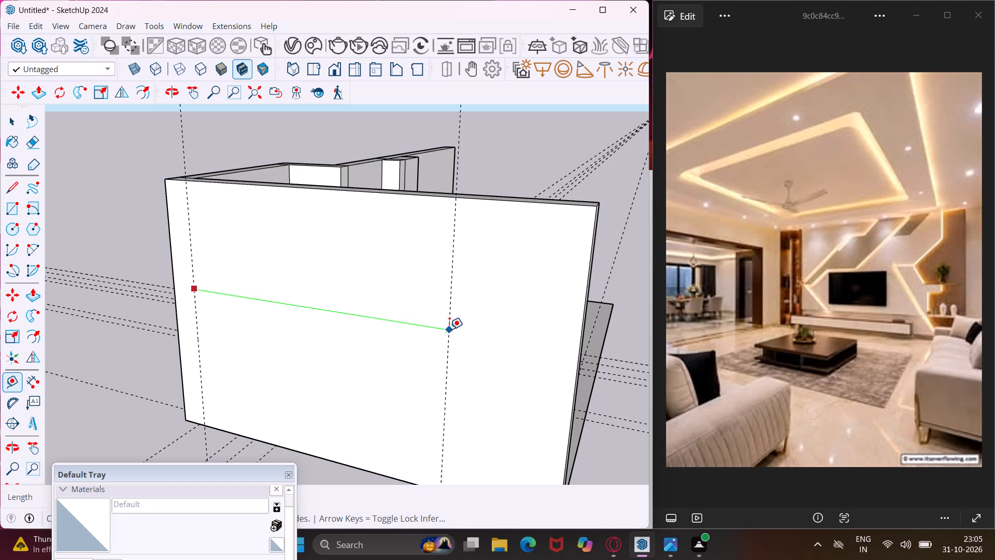
pyautogui.click(507, 324)
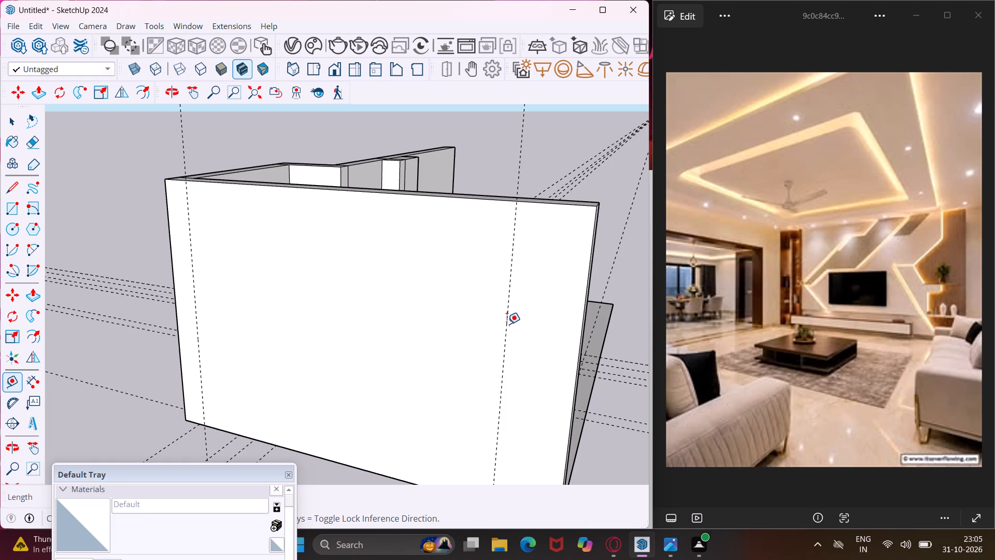
pyautogui.click(480, 199)
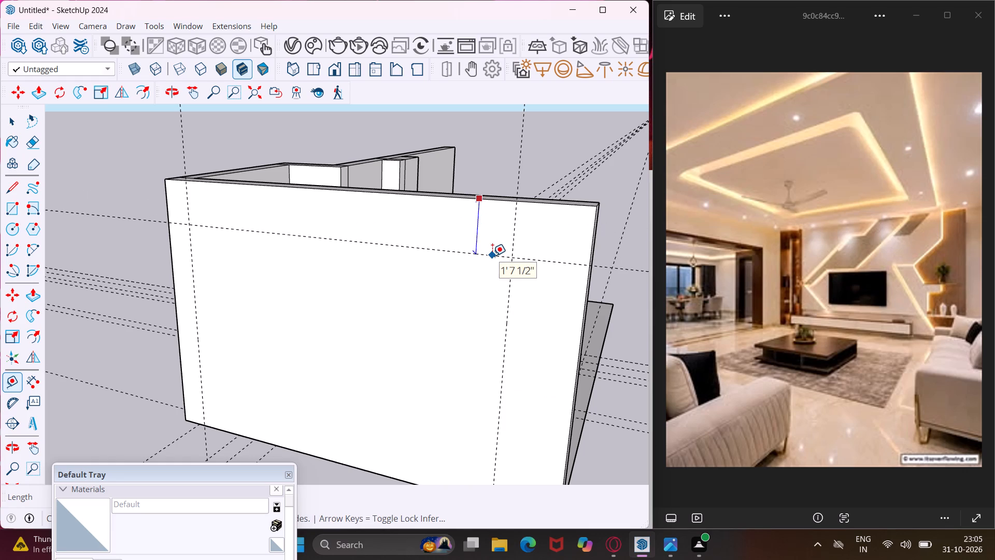
pyautogui.write("2'")
pyautogui.press('Return')
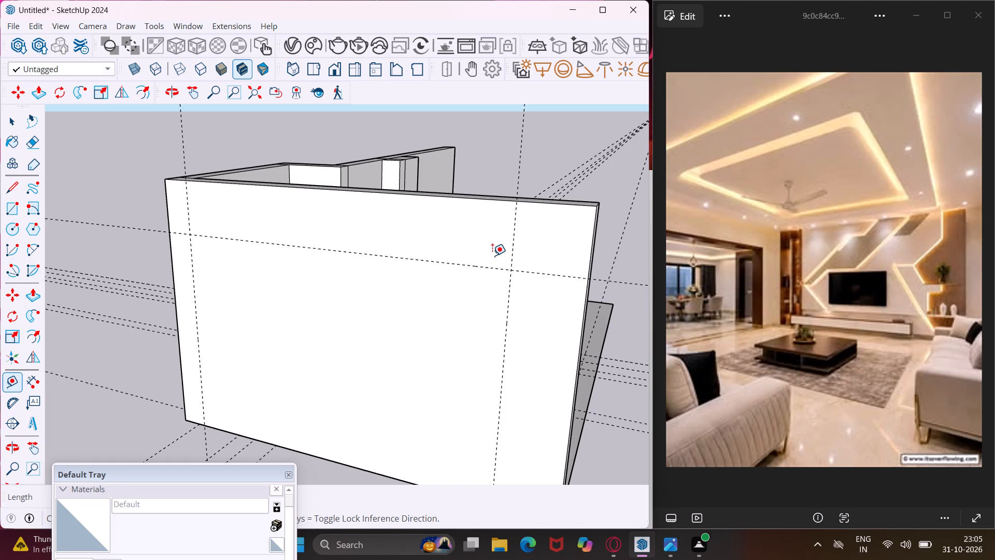
# Draw the opening rectangle on the side wall between the two vertical guides, from the floor up to the horizontal guide.
pyautogui.click(13, 208)
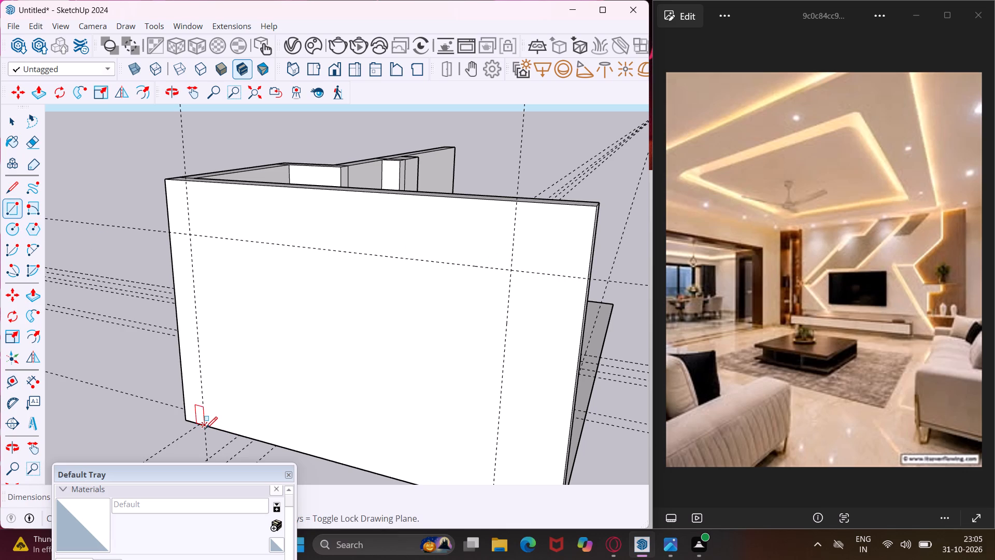
pyautogui.click(206, 428)
pyautogui.click(514, 274)
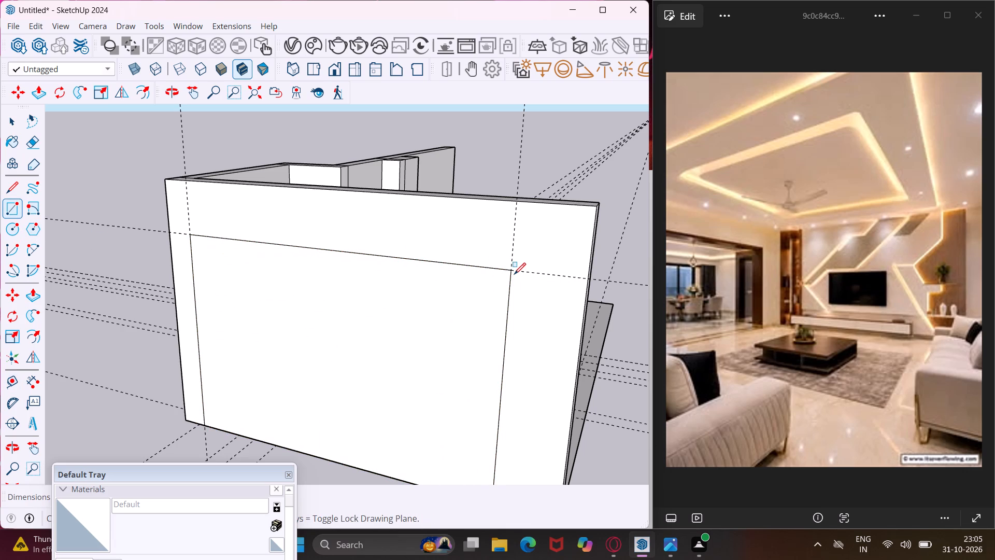
pyautogui.press('Escape')
pyautogui.press('space')
# Push/Pull the opening rectangle through the full thickness of the side wall to cut the wide opening.
pyautogui.click(479, 293)
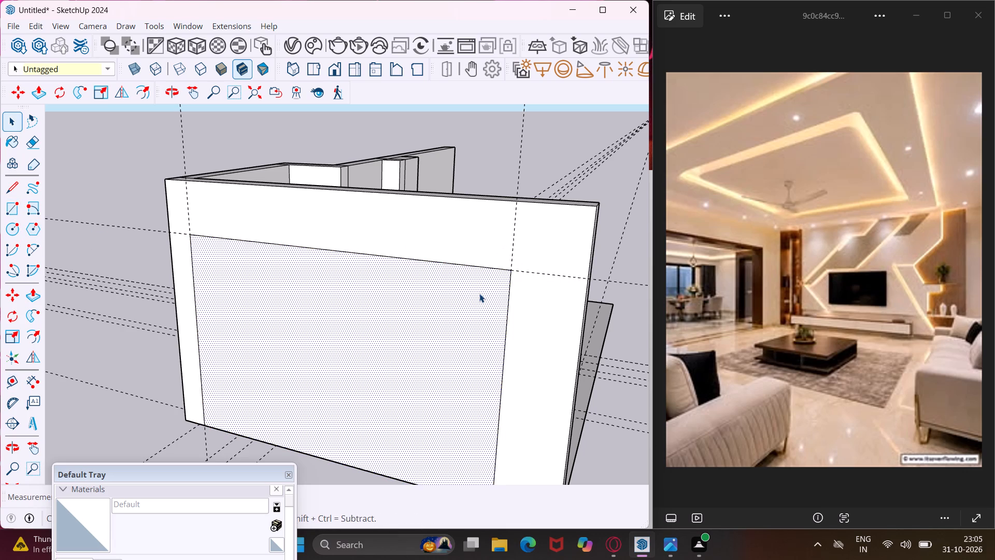
pyautogui.press('p')
pyautogui.click(479, 293)
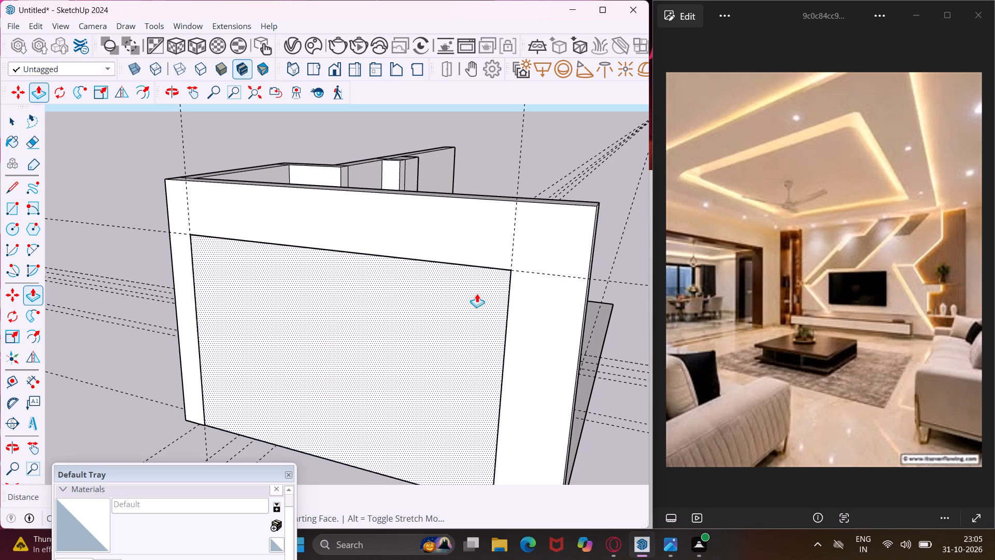
pyautogui.scroll(4, 486, 278)
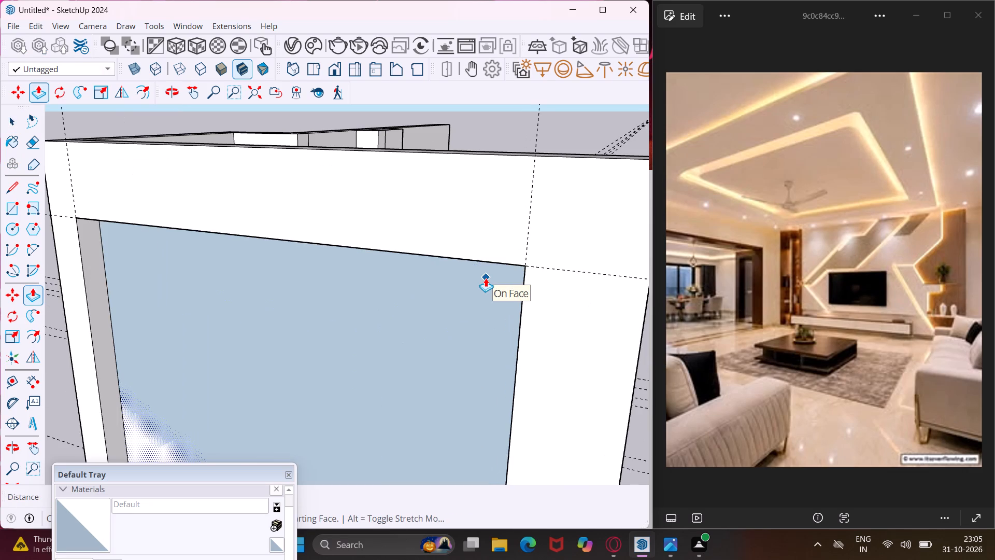
pyautogui.click(486, 278)
pyautogui.press('Escape')
pyautogui.press('space')
# Draw a door-sized rectangle from the floor on the short back wall section between the recess return and the projecting column.
pyautogui.scroll(-6, 422, 280)
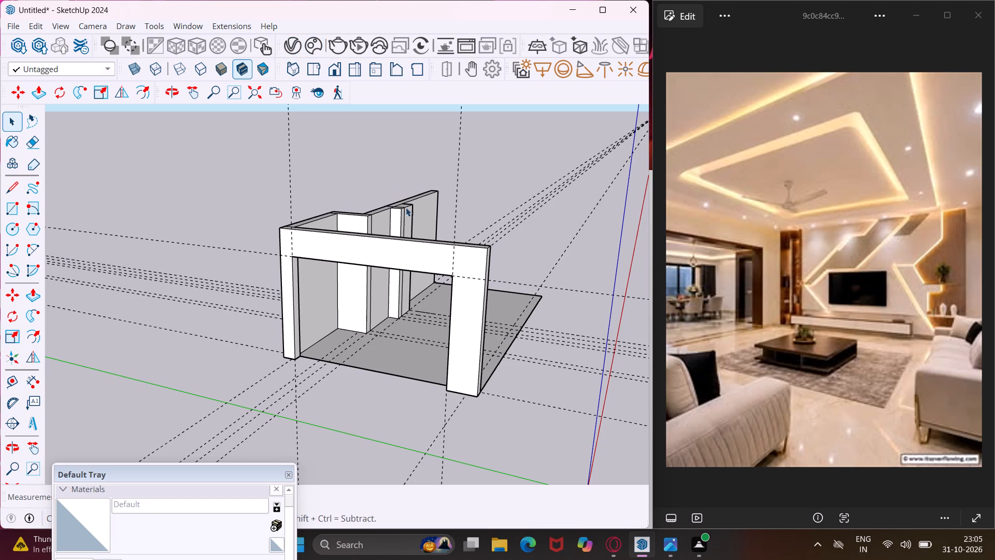
pyautogui.moveTo(420, 306); pyautogui.dragTo(221, 340, button='middle')
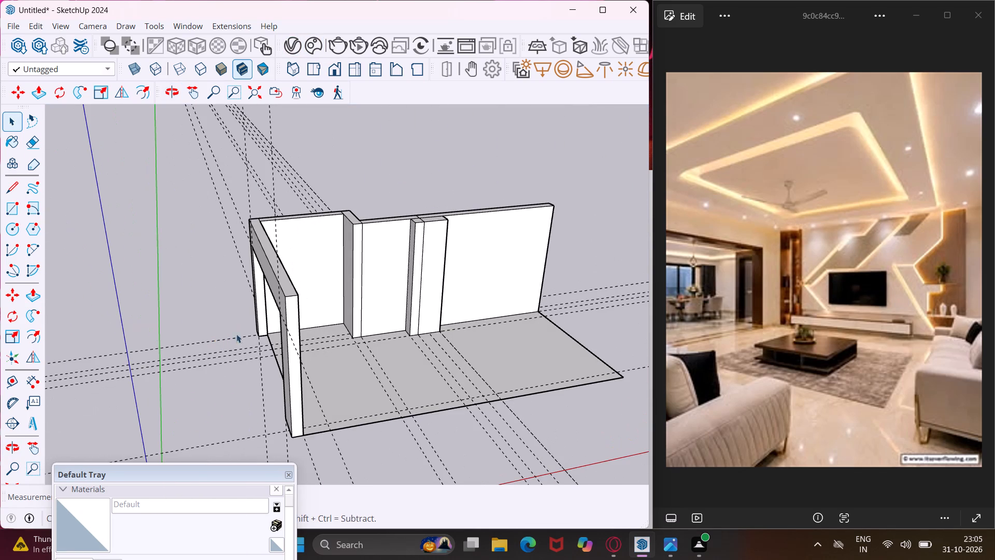
pyautogui.scroll(3, 400, 261)
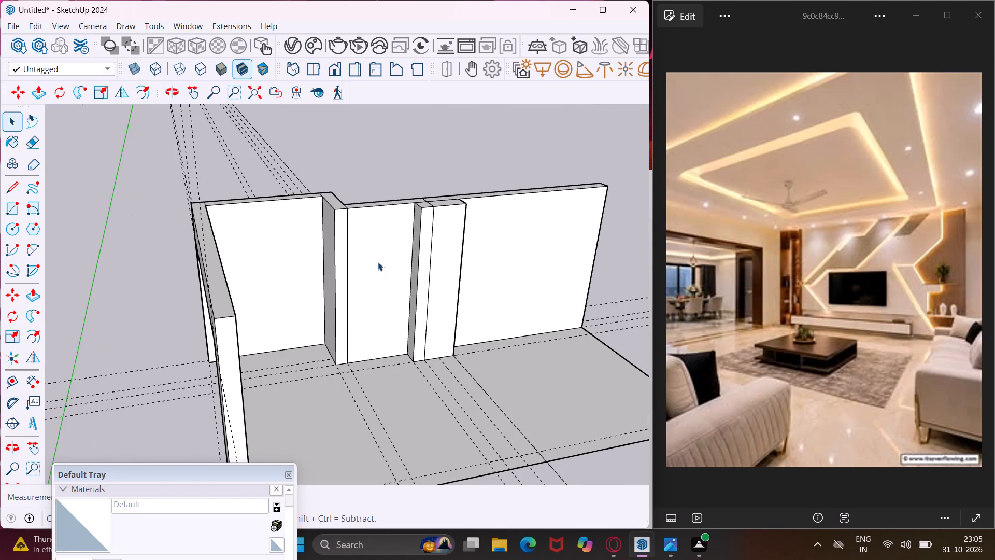
pyautogui.scroll(4, 392, 228)
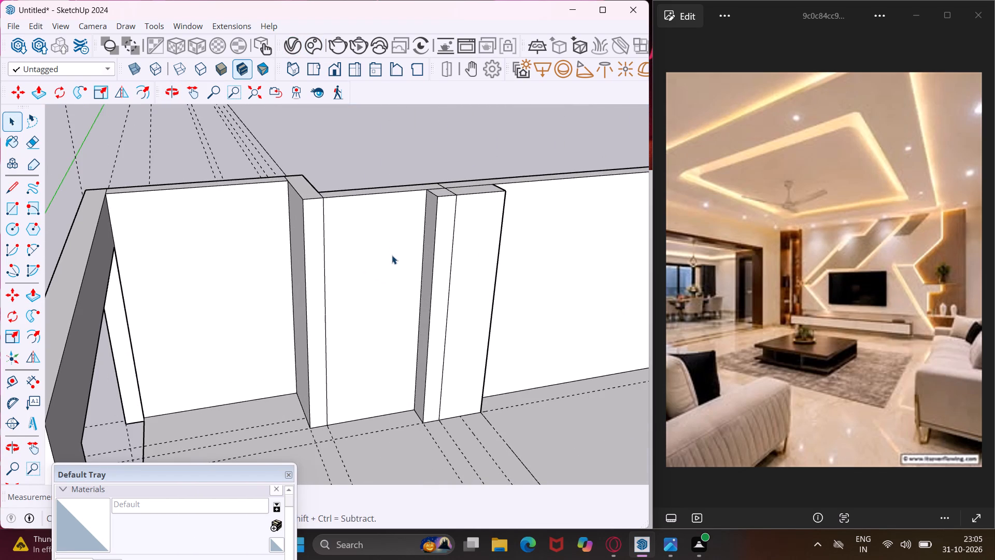
pyautogui.click(20, 211)
pyautogui.scroll(4, 338, 385)
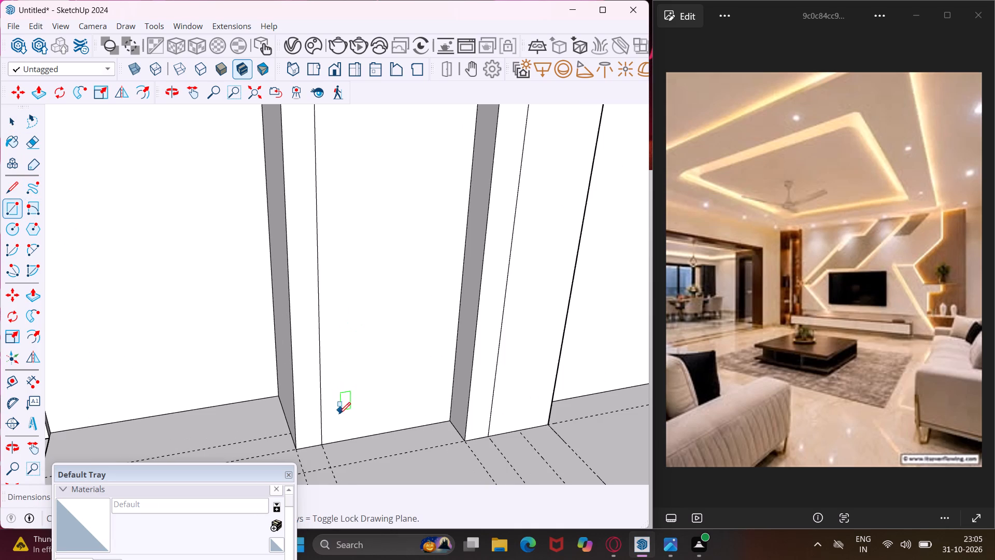
pyautogui.click(334, 442)
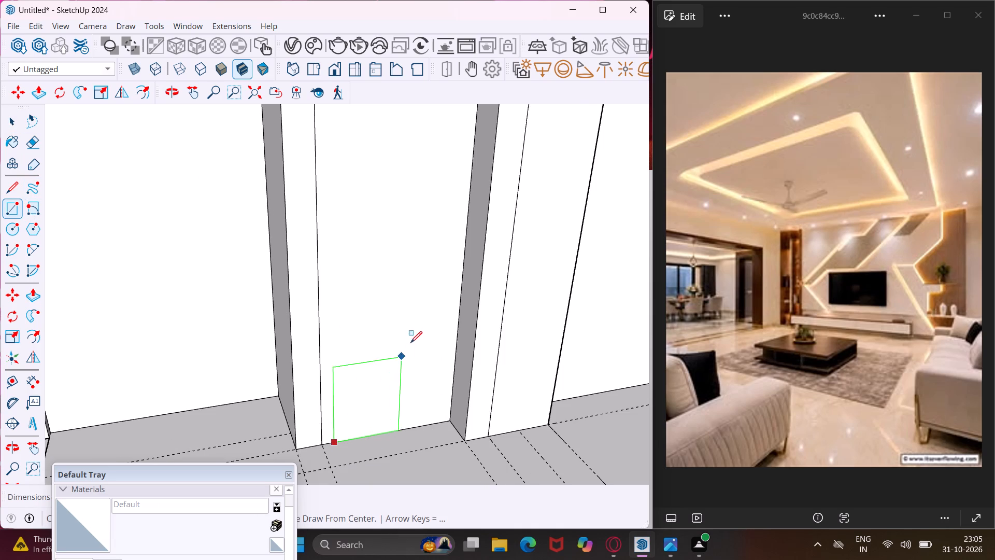
pyautogui.scroll(-4, 409, 339)
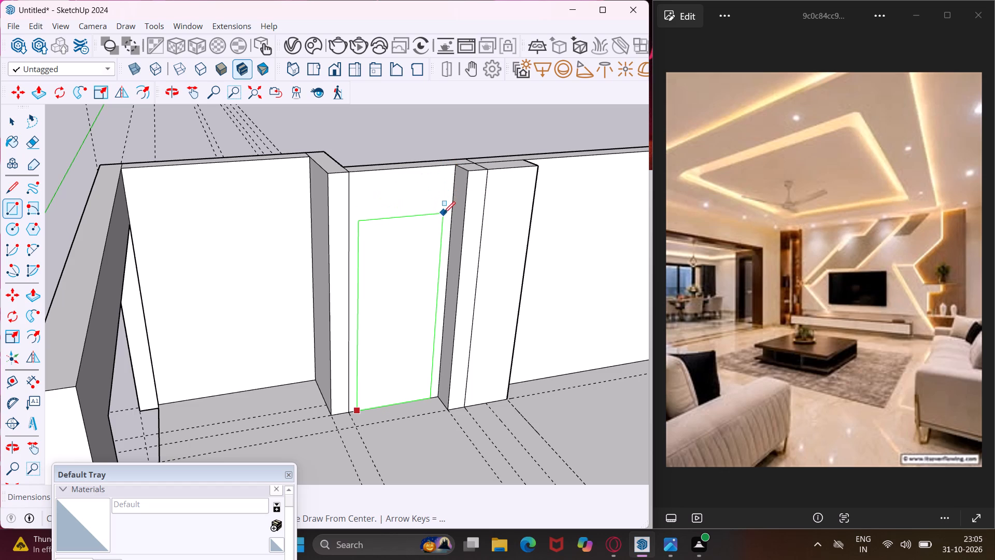
pyautogui.click(443, 216)
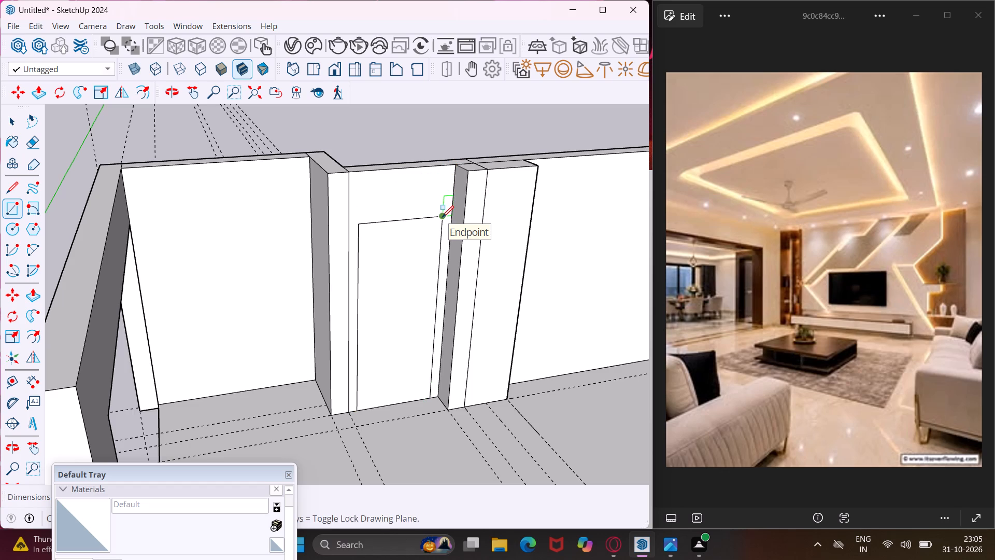
pyautogui.press('Escape')
pyautogui.press('space')
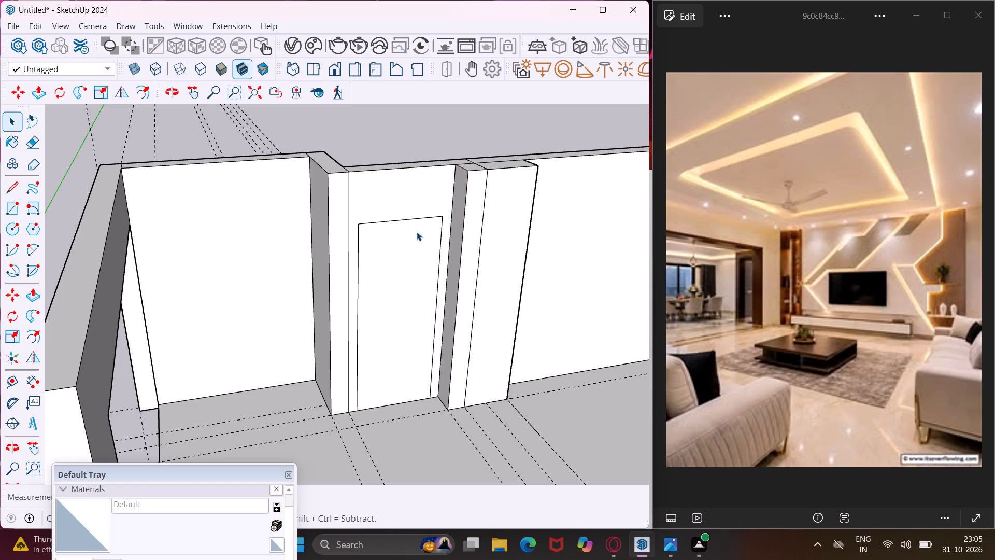
# Push/Pull the door rectangle through the back wall's thickness to cut the doorway.
pyautogui.click(417, 232)
pyautogui.press('p')
pyautogui.click(417, 232)
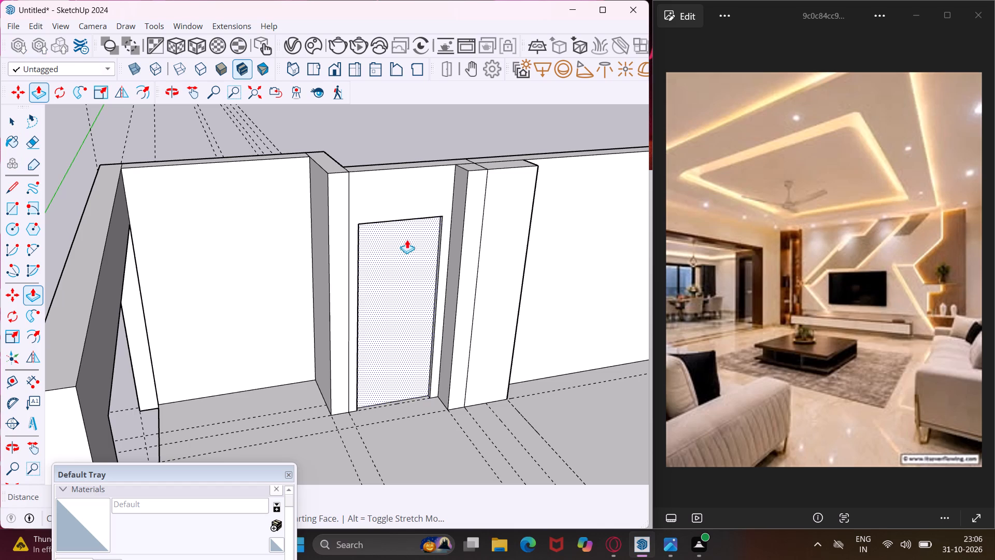
pyautogui.click(383, 251)
pyautogui.press('Escape')
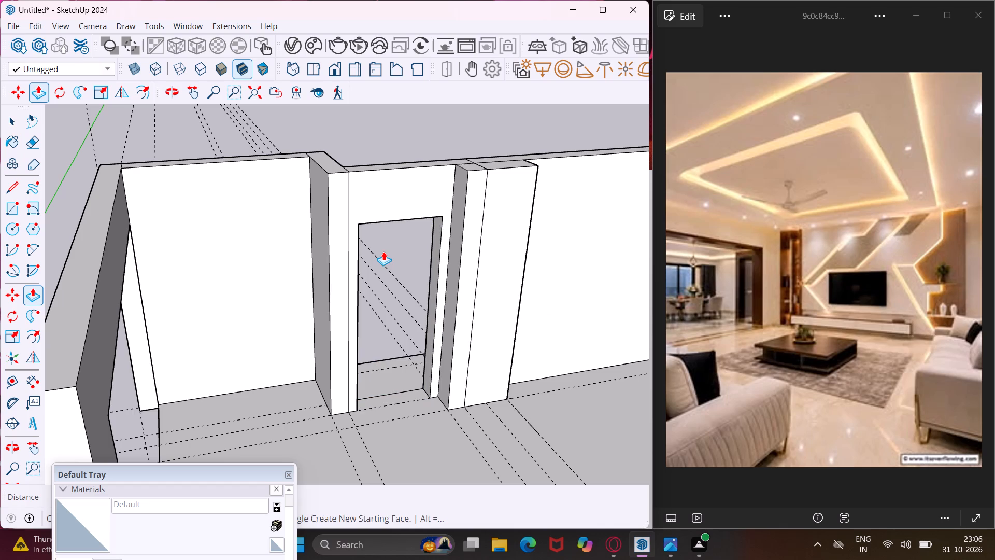
pyautogui.press('space')
# Draw a horizontal line across the projecting column's front face near its top, from one outer edge to the other.
pyautogui.scroll(-5, 322, 238)
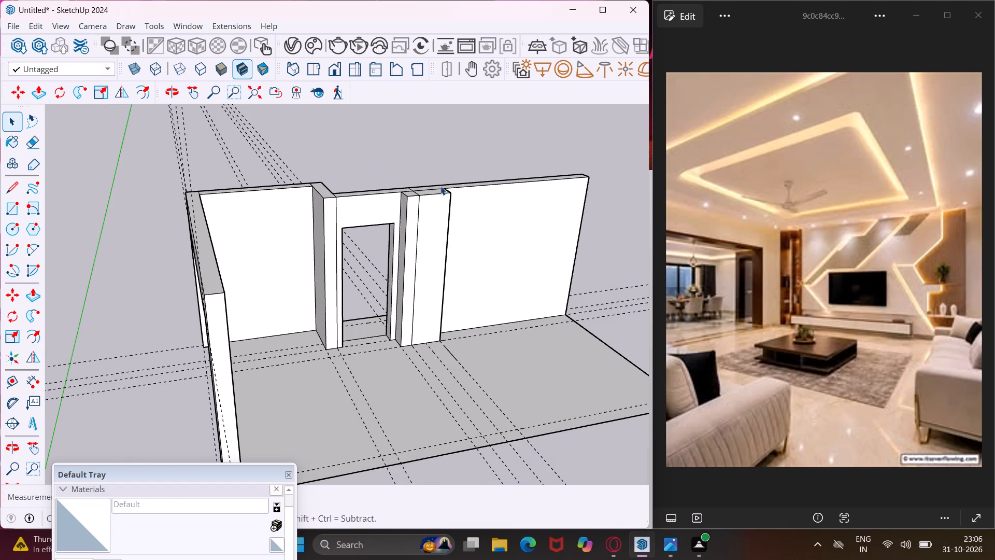
pyautogui.scroll(-6, 431, 183)
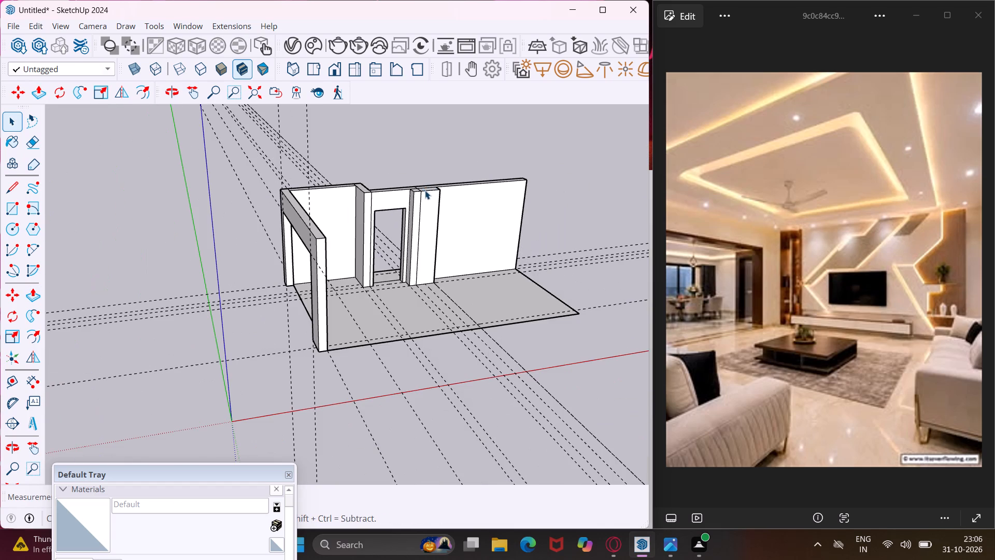
pyautogui.scroll(3, 425, 176)
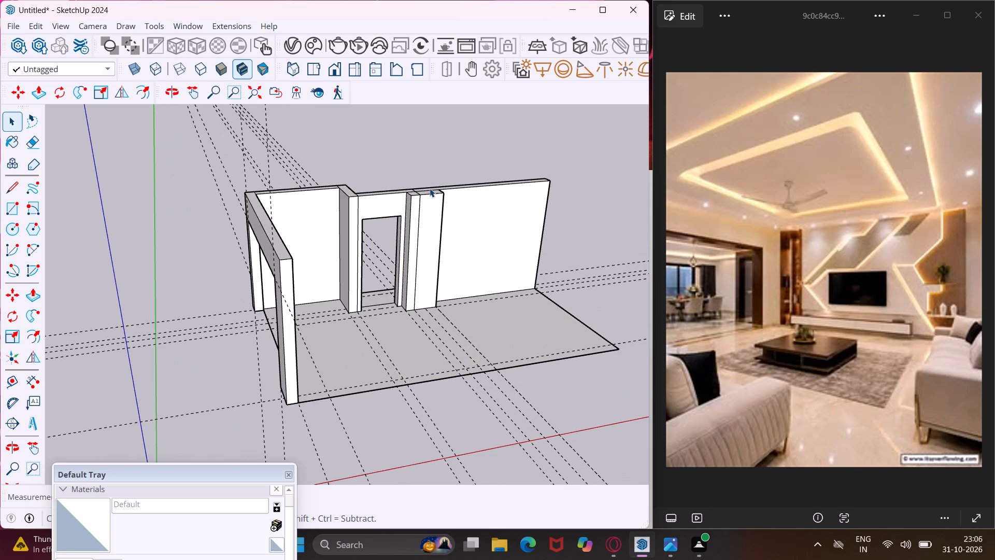
pyautogui.click(7, 197)
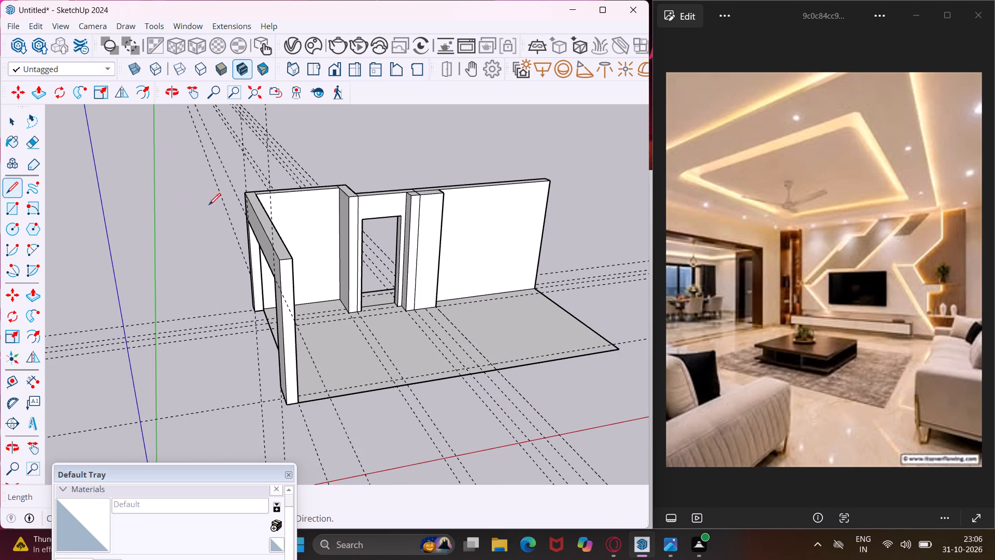
pyautogui.scroll(6, 434, 225)
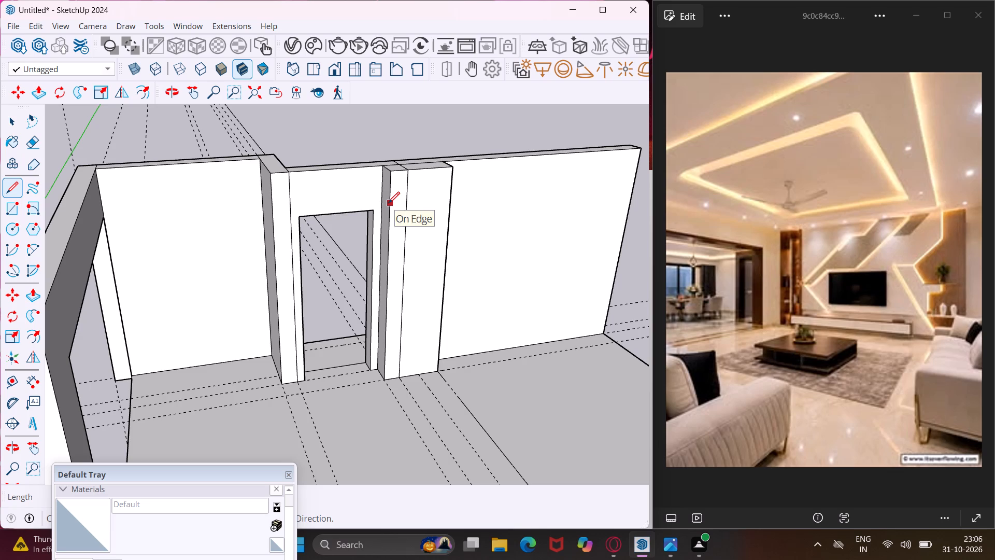
pyautogui.click(388, 203)
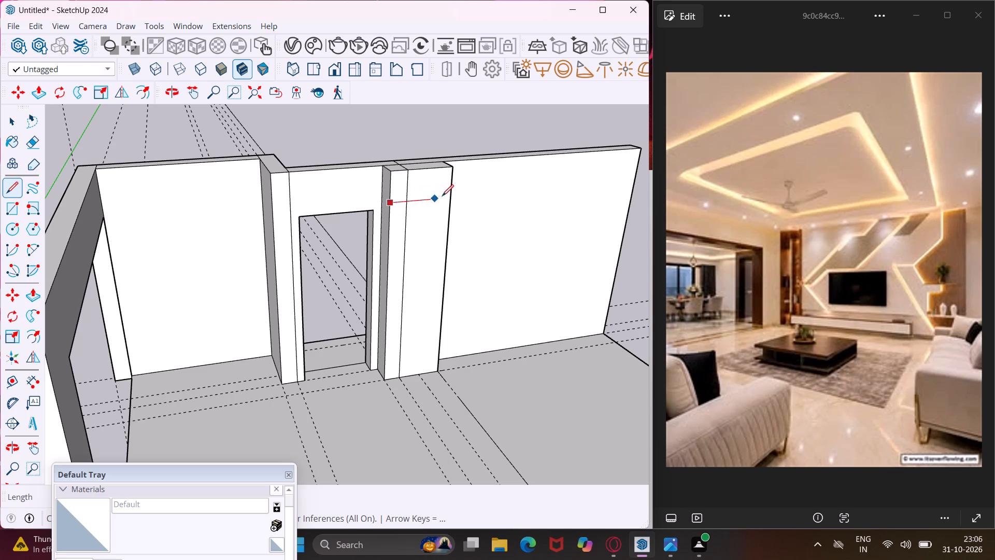
pyautogui.click(451, 197)
pyautogui.press('Escape')
pyautogui.press('space')
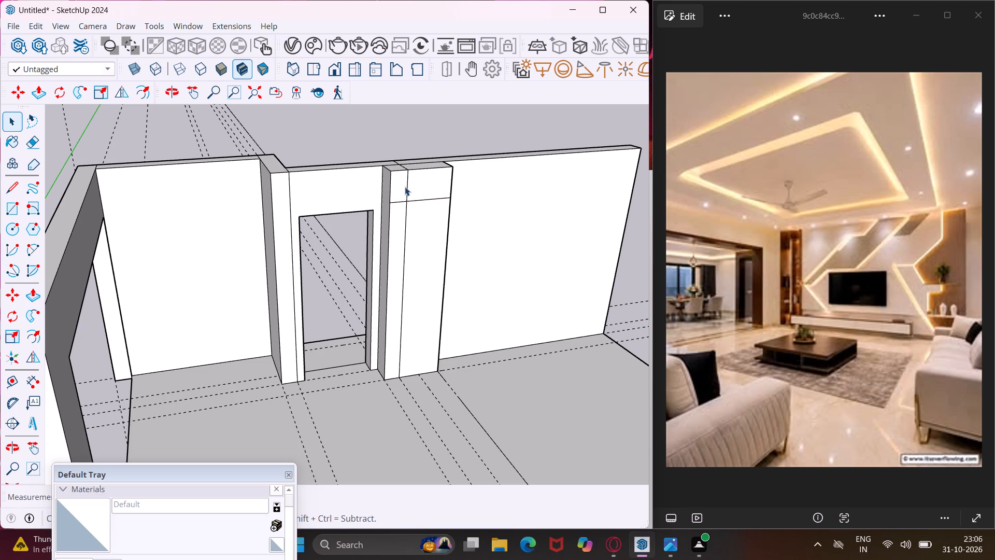
# Erase the vertical seam on the column's front face above and below the horizontal line.
pyautogui.press('e')
pyautogui.click(406, 185)
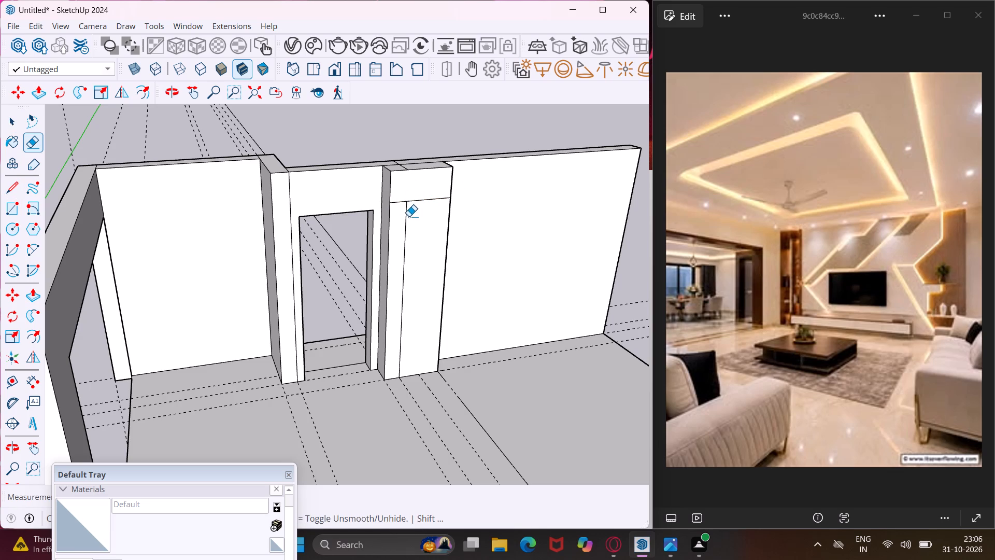
pyautogui.click(405, 218)
pyautogui.press('Escape')
pyautogui.press('space')
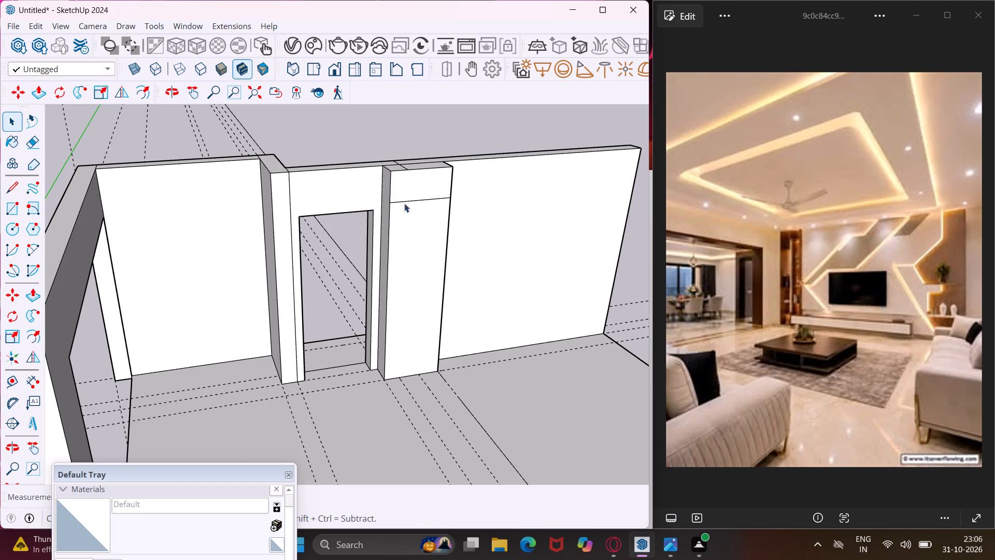
# Push/Pull the column's upper front face across the room to the floor's front long edge, forming a ceiling beam.
pyautogui.click(405, 190)
pyautogui.press('p')
pyautogui.click(403, 189)
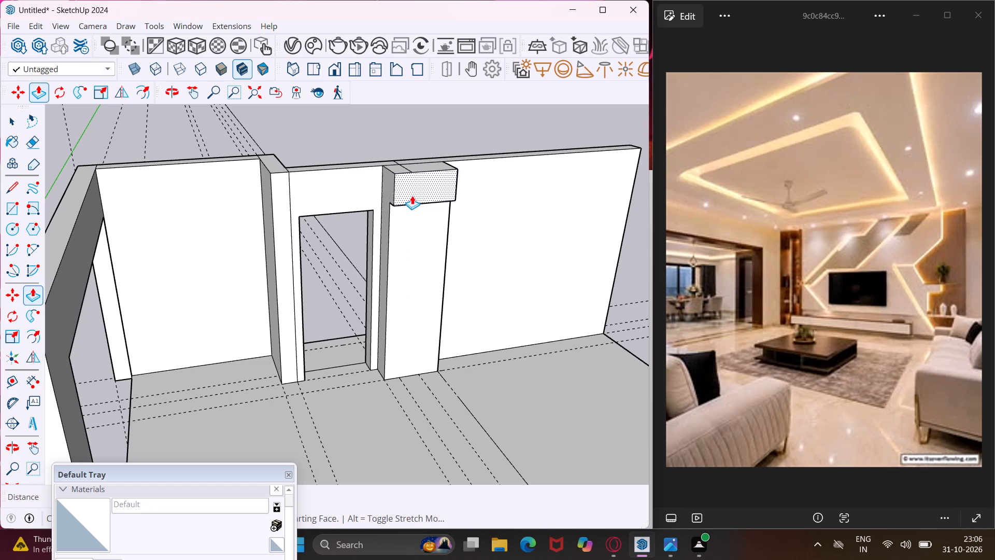
pyautogui.scroll(-6, 416, 200)
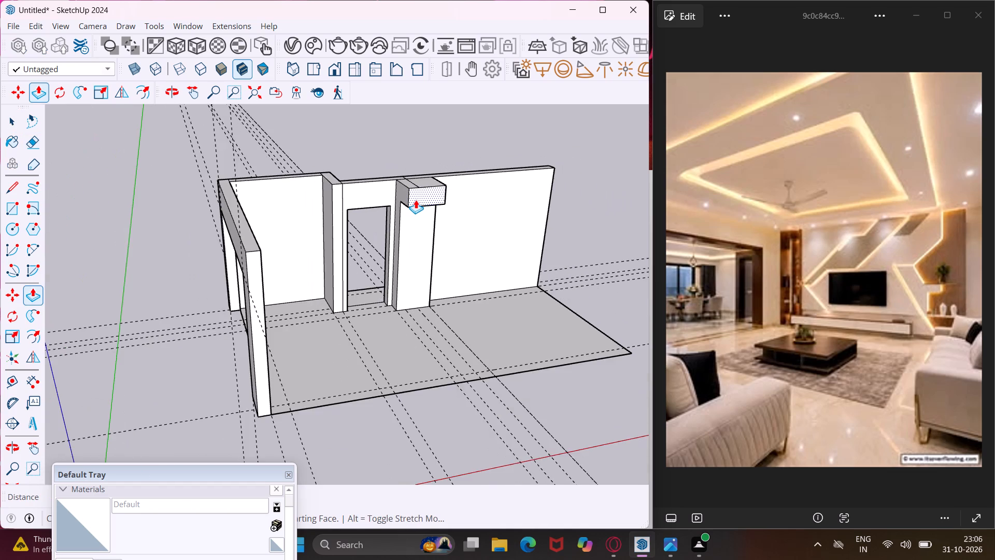
pyautogui.scroll(-3, 416, 200)
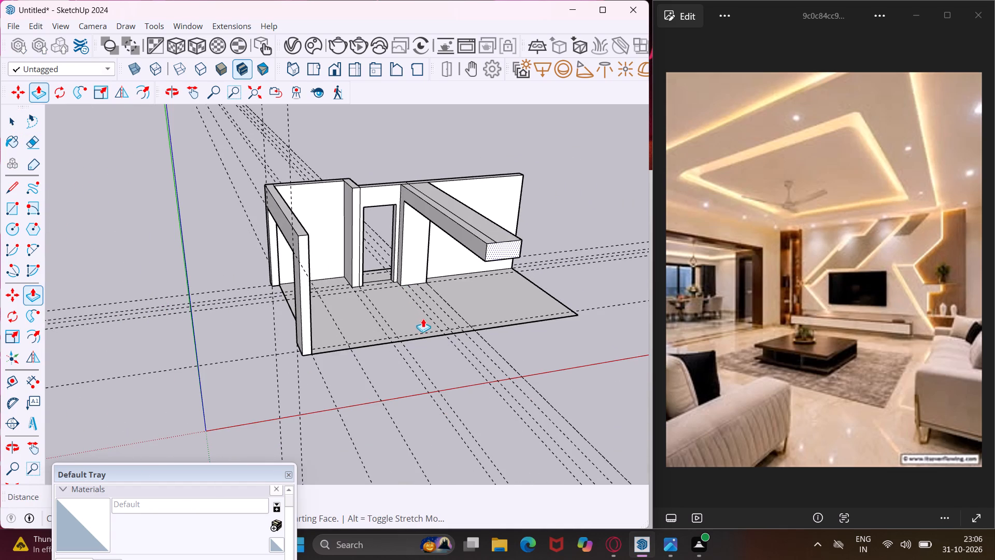
pyautogui.scroll(3, 446, 333)
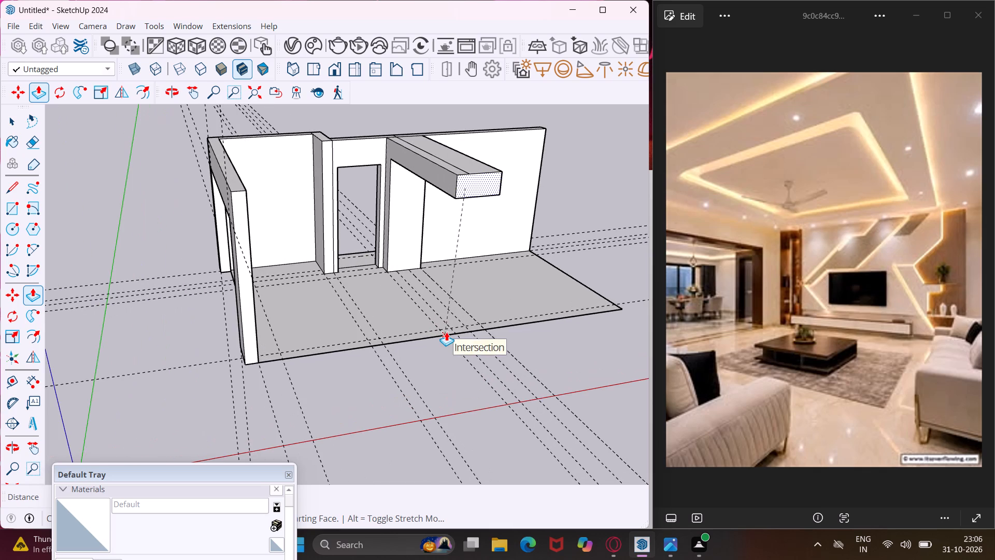
pyautogui.click(446, 332)
pyautogui.moveTo(447, 328); pyautogui.dragTo(418, 242, button='middle')
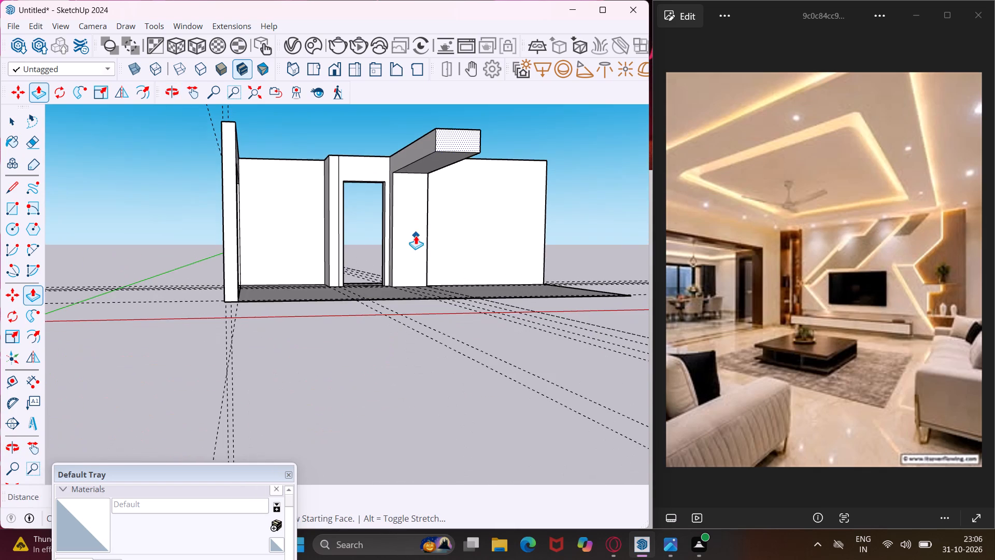
pyautogui.scroll(5, 425, 173)
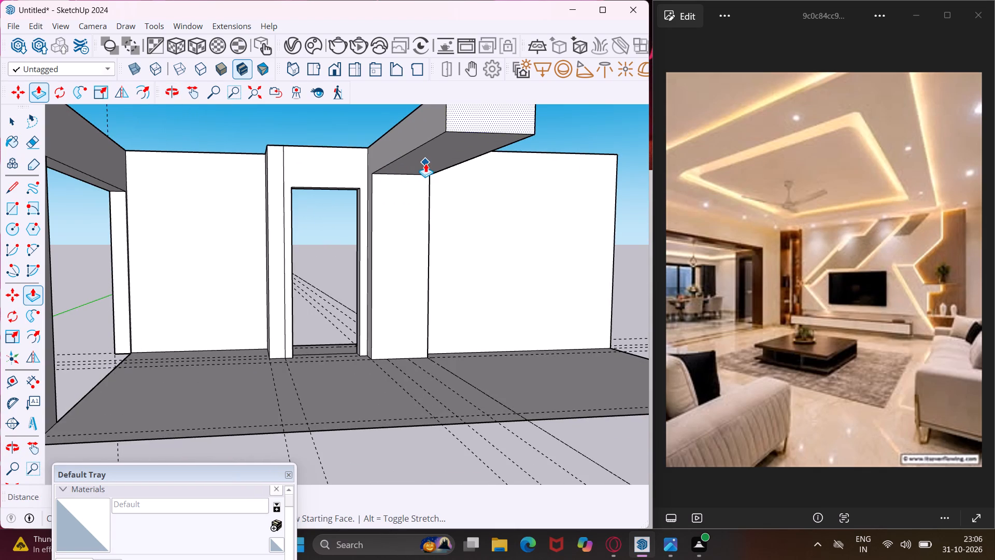
# Push/Pull the ceiling beam's underside slightly downward to deepen the beam.
pyautogui.press('Escape')
pyautogui.click(430, 162)
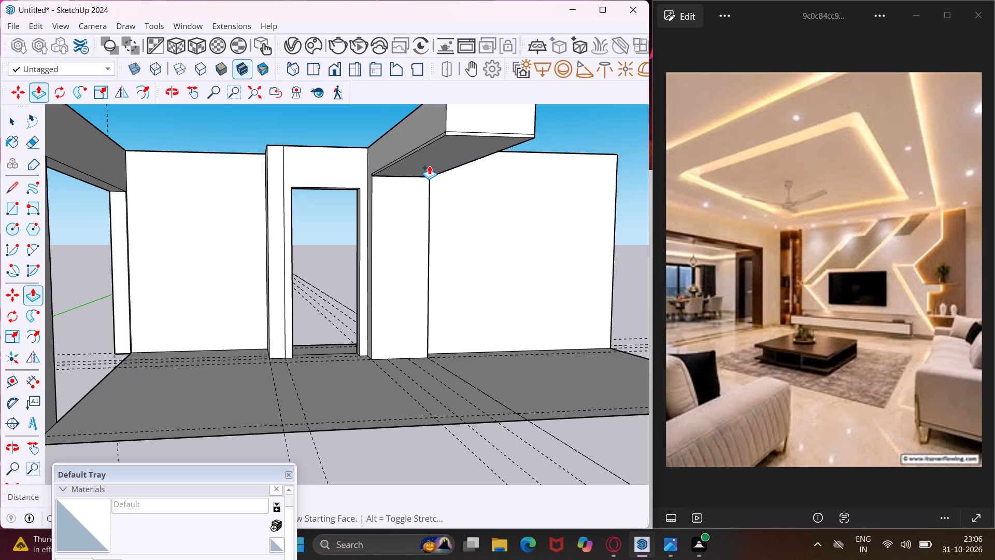
pyautogui.click(429, 165)
# Push/Pull the projecting column's front face below the beam slightly forward into the room.
pyautogui.scroll(-3, 335, 199)
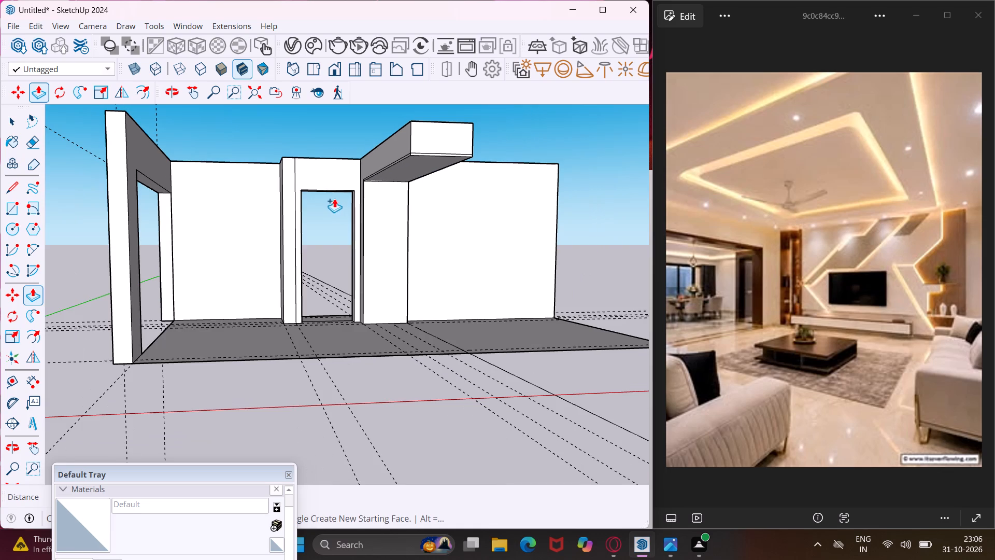
pyautogui.scroll(9, 378, 178)
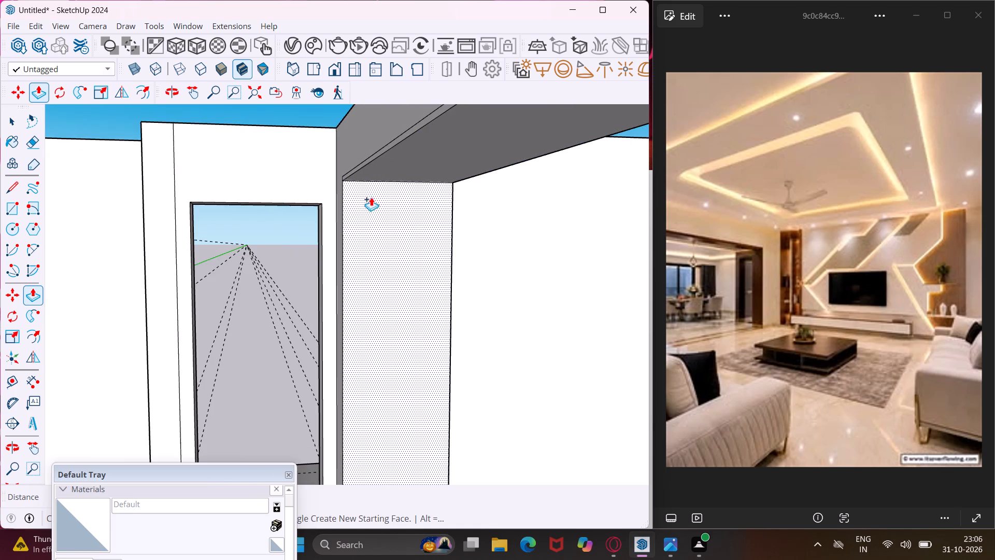
pyautogui.moveTo(371, 199); pyautogui.dragTo(470, 262, button='middle')
pyautogui.scroll(5, 416, 237)
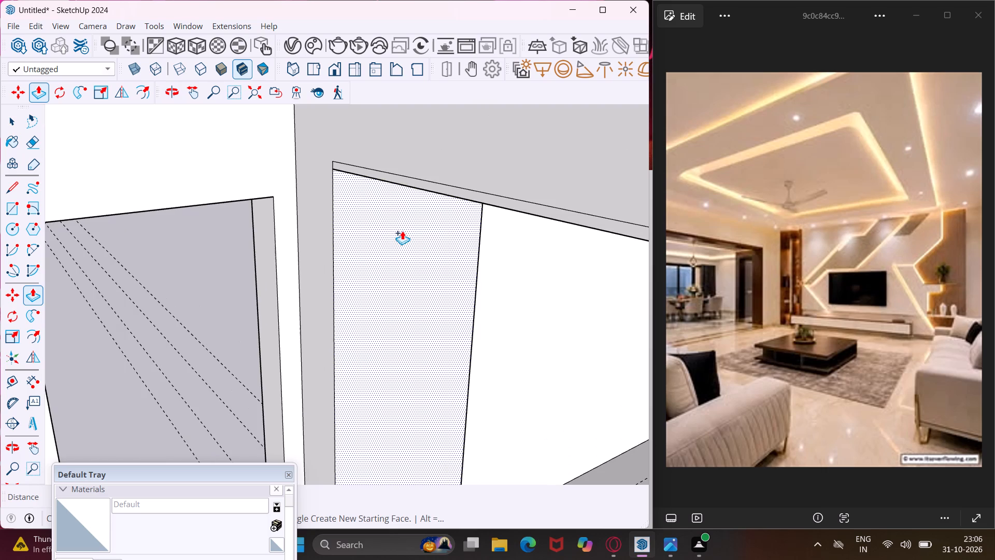
pyautogui.click(386, 228)
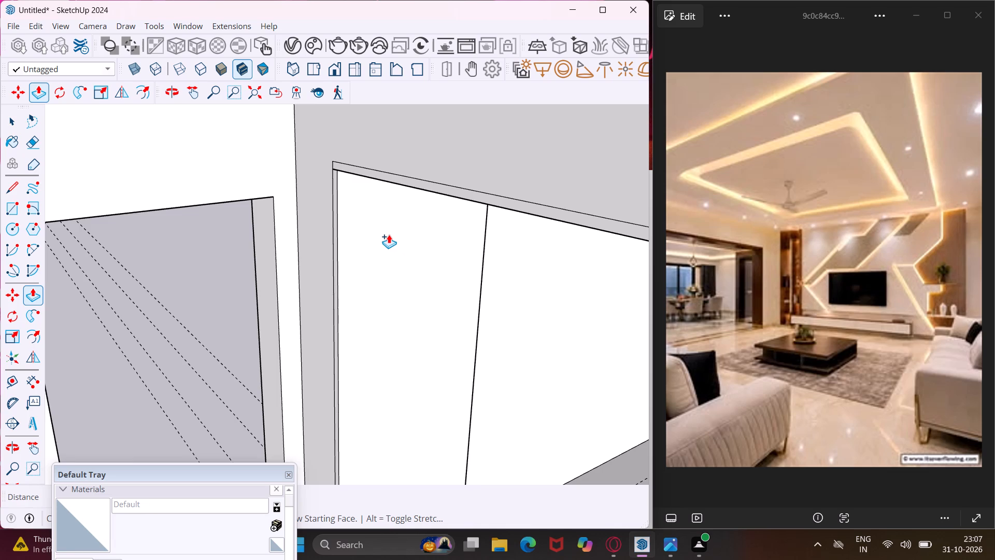
pyautogui.click(389, 234)
pyautogui.scroll(-5, 245, 217)
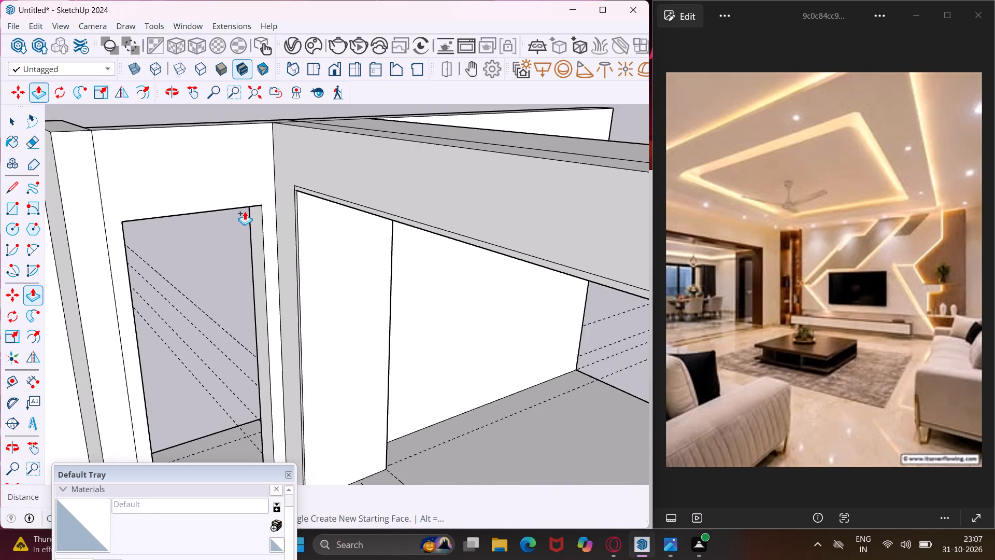
pyautogui.scroll(-11, 244, 204)
pyautogui.moveTo(285, 268); pyautogui.dragTo(221, 277, button='middle')
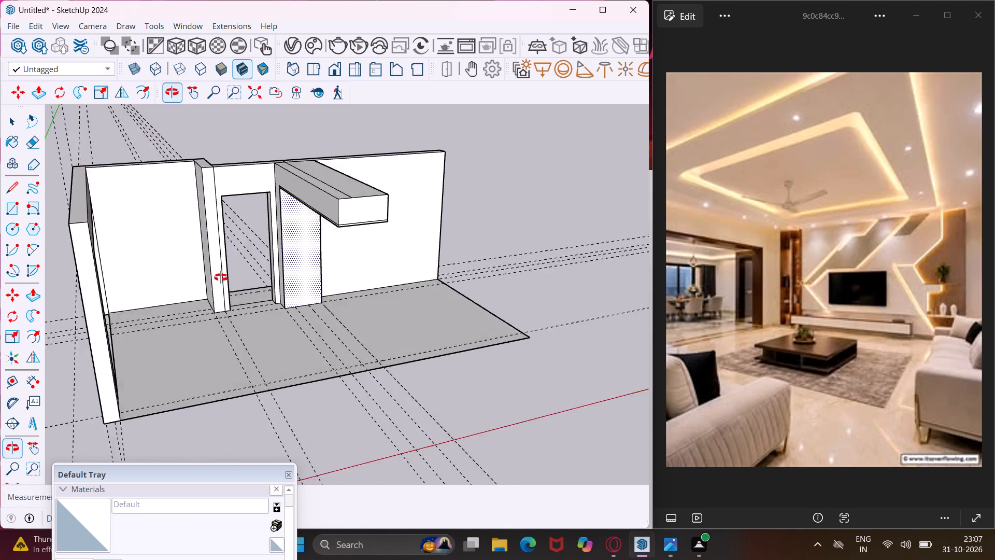
pyautogui.moveTo(221, 277); pyautogui.dragTo(178, 279, button='middle')
pyautogui.press('Escape')
pyautogui.press('space')
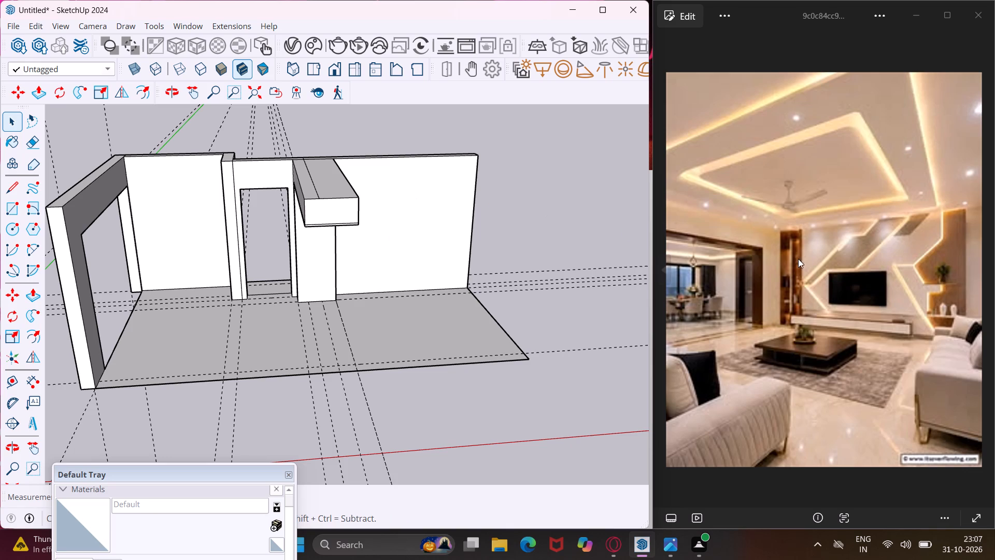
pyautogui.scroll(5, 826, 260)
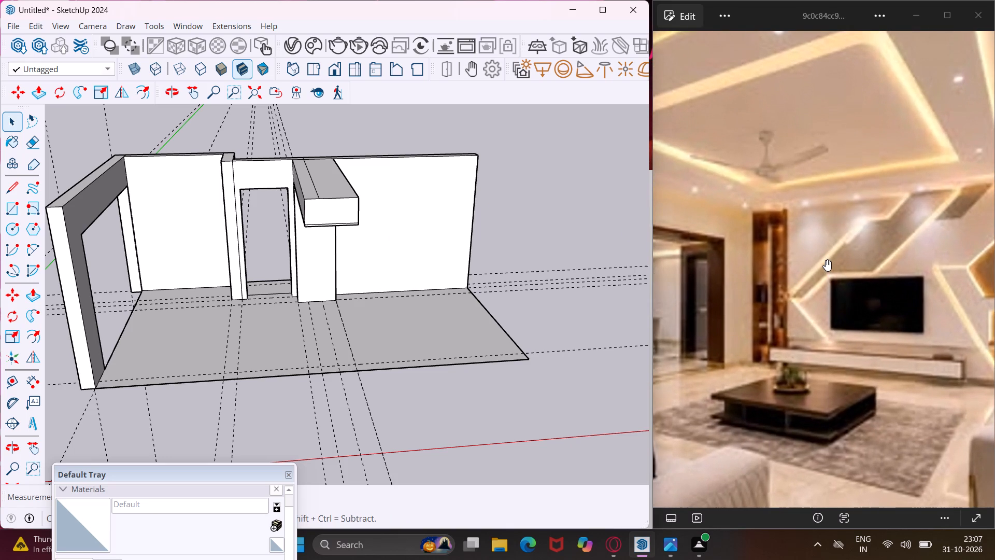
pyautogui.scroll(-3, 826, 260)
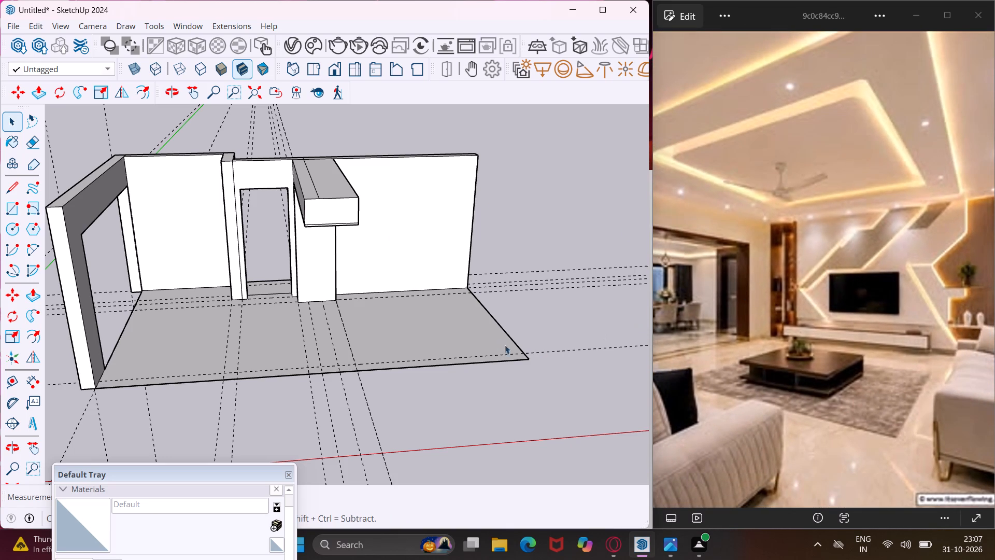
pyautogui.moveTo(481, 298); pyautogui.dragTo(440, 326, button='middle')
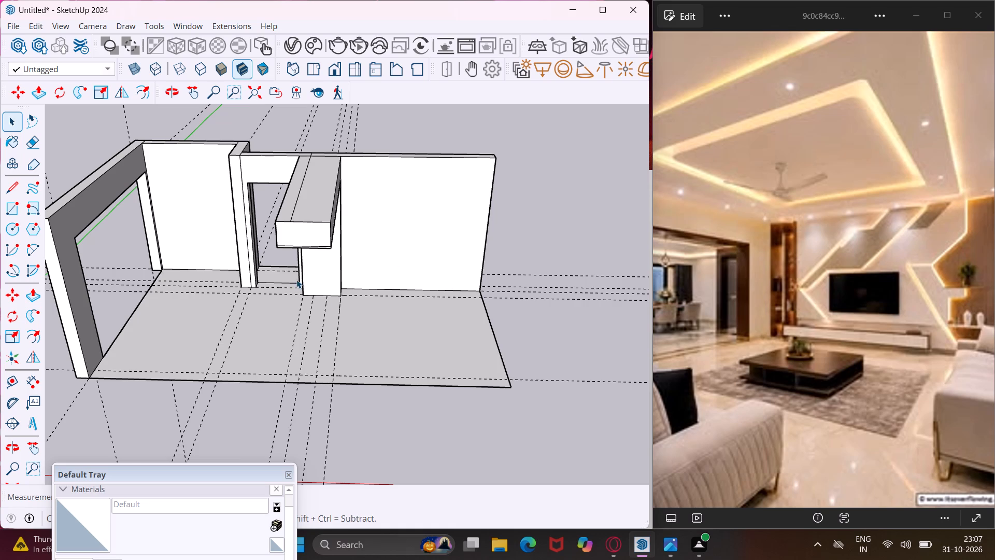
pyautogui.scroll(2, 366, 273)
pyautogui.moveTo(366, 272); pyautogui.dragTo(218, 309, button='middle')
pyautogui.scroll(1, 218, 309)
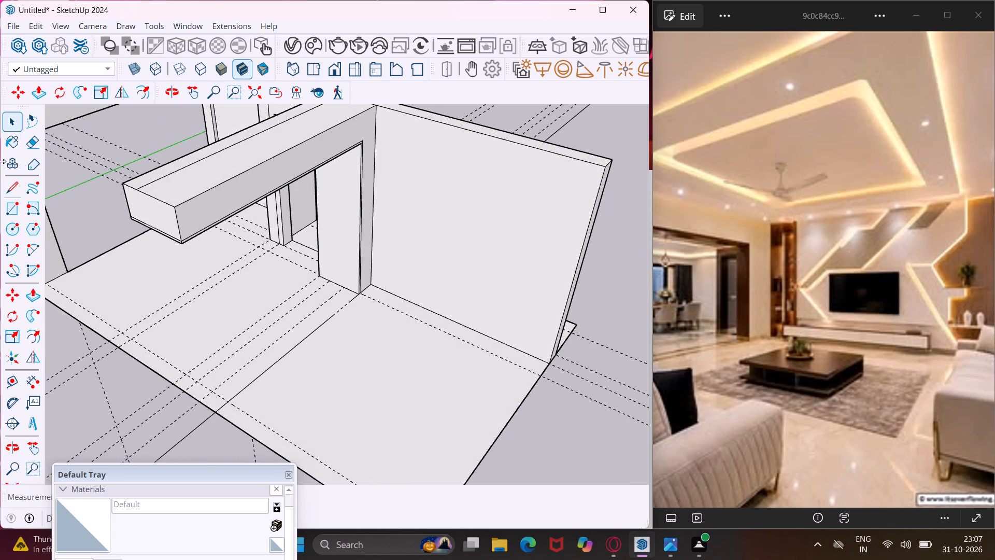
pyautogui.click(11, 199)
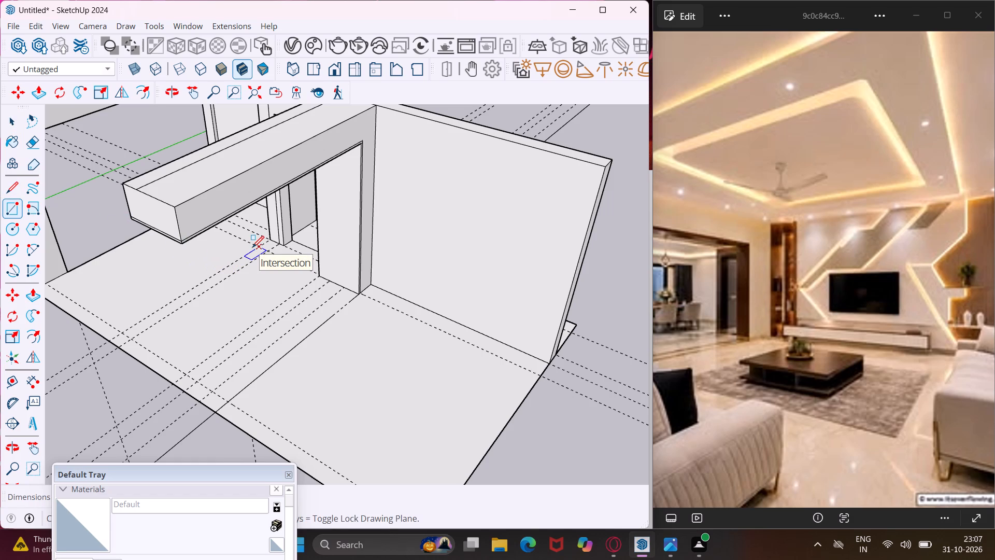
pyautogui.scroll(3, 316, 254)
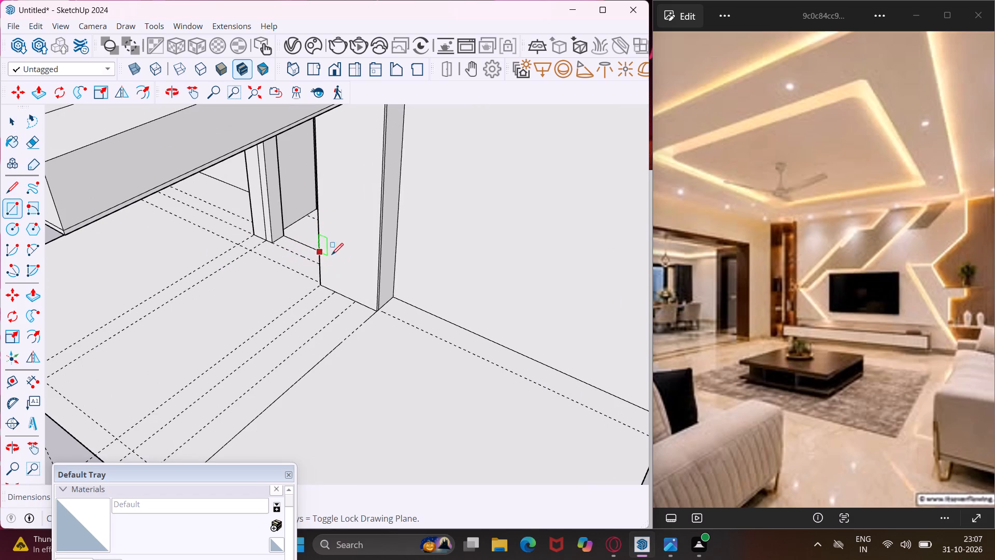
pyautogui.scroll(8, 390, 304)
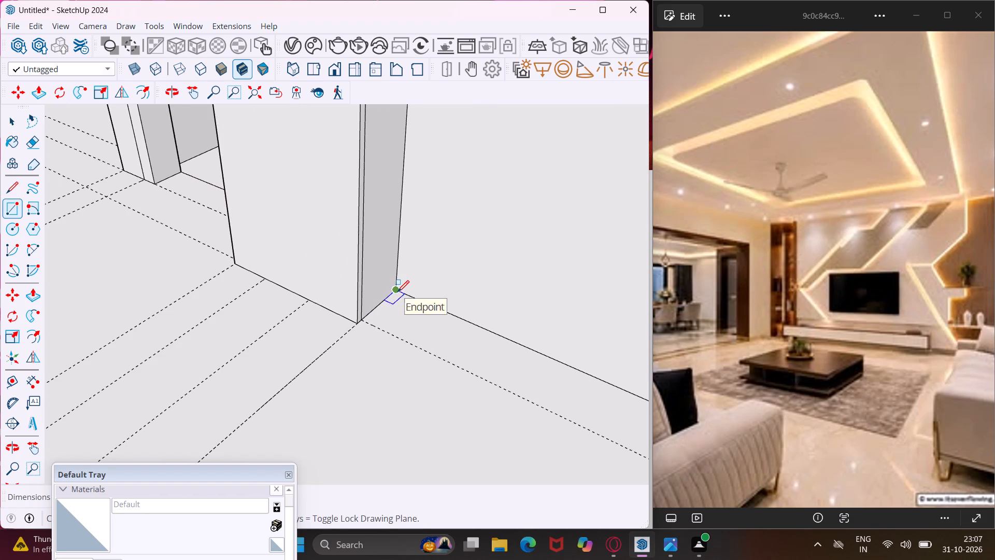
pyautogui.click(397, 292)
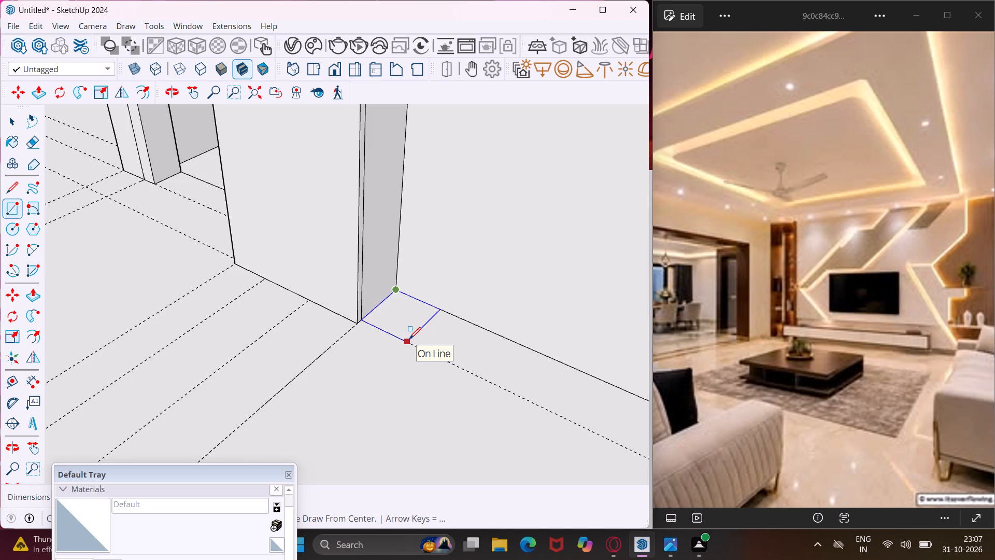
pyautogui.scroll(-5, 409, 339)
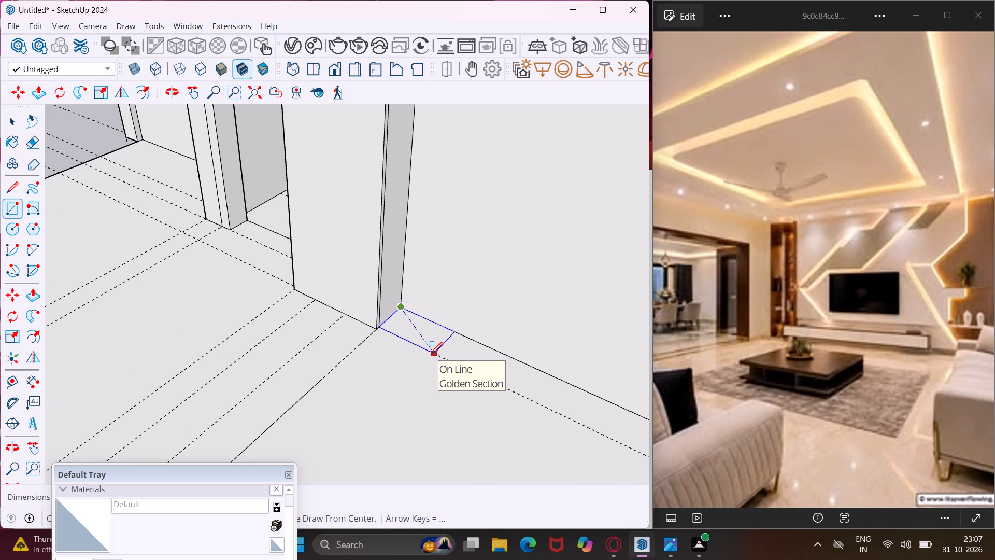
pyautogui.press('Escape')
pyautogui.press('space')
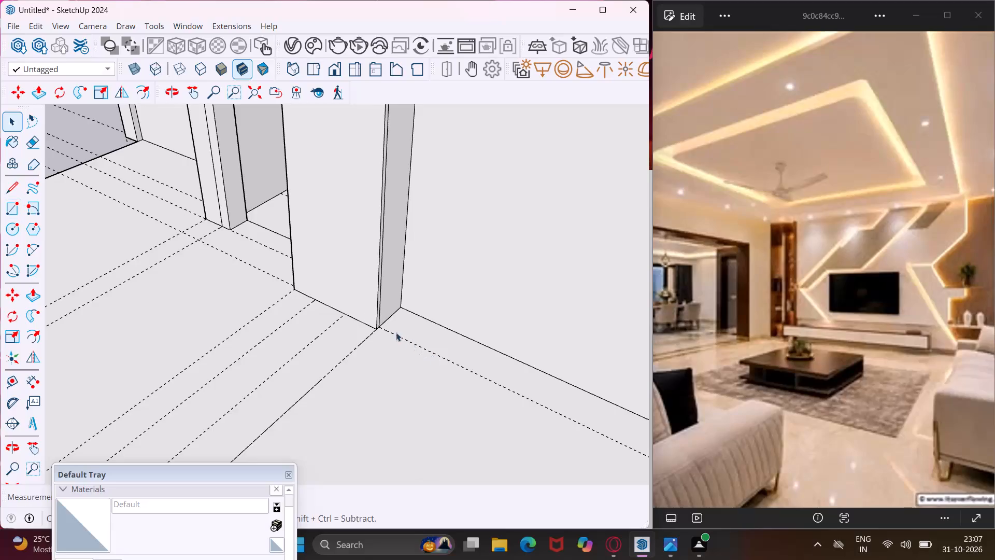
# Draw a line across the back wall's top from the beam side's inner corner to the wall's outer edge.
pyautogui.scroll(-11, 332, 293)
pyautogui.moveTo(487, 339); pyautogui.dragTo(481, 340, button='middle')
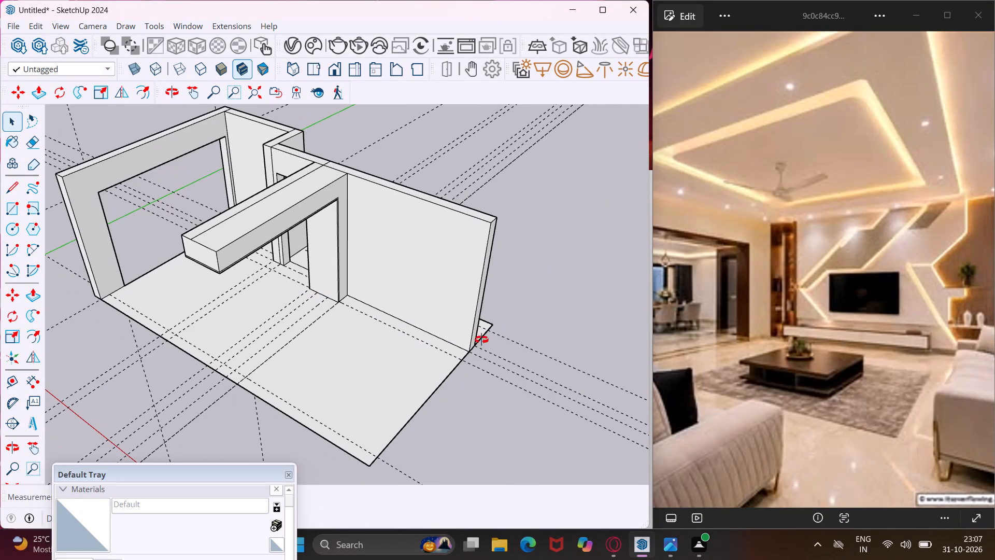
pyautogui.moveTo(481, 340); pyautogui.dragTo(194, 286, button='middle')
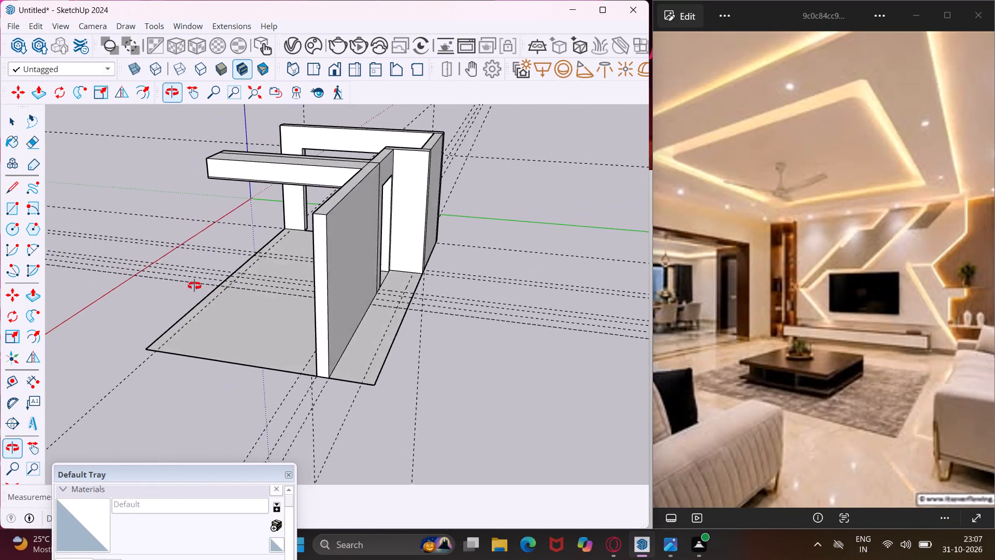
pyautogui.moveTo(194, 286); pyautogui.dragTo(197, 285, button='middle')
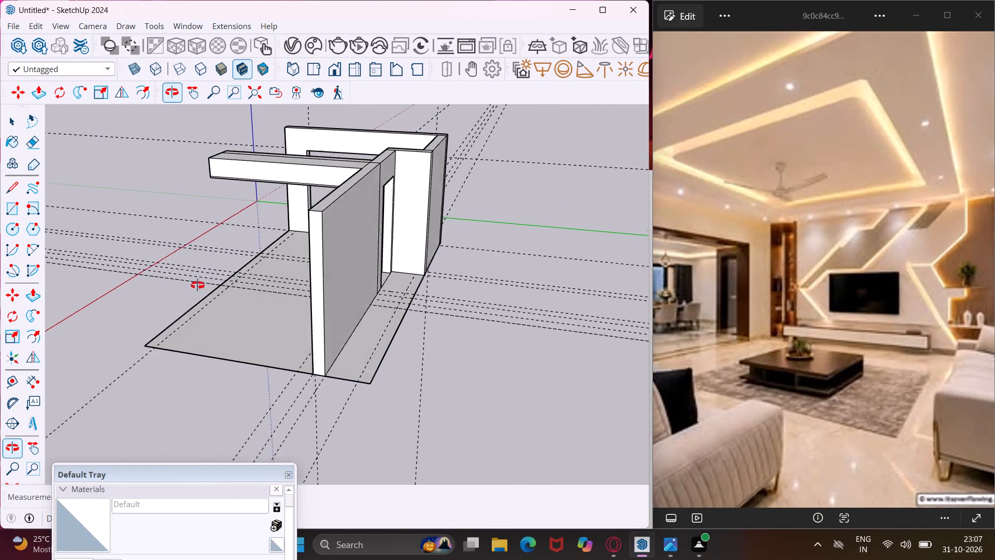
pyautogui.moveTo(197, 285); pyautogui.dragTo(326, 287, button='middle')
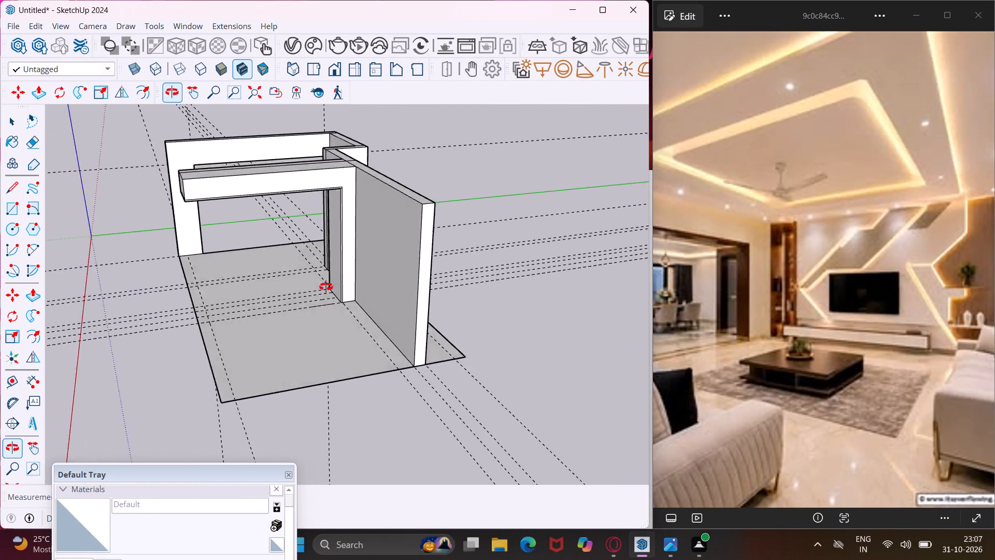
pyautogui.moveTo(326, 287); pyautogui.dragTo(389, 396, button='middle')
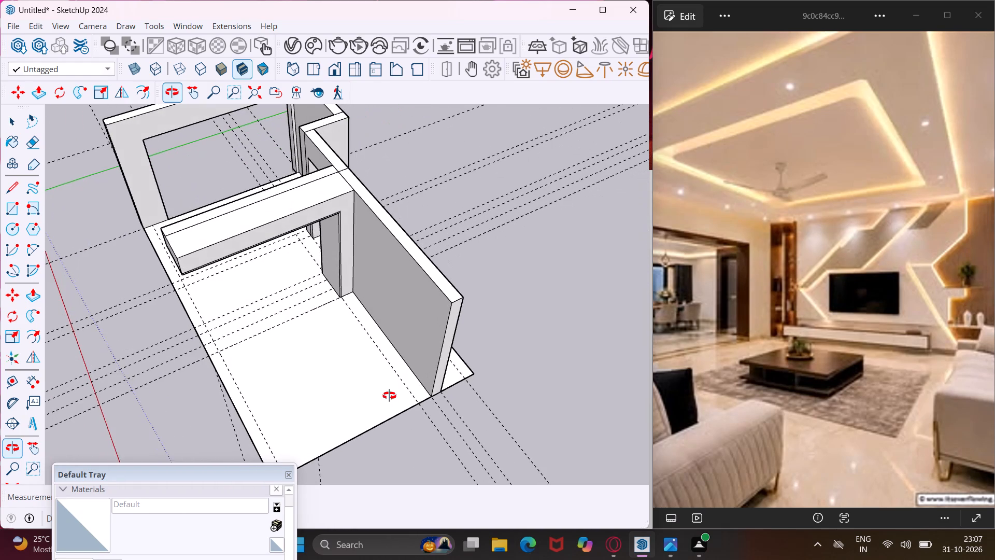
pyautogui.moveTo(389, 396); pyautogui.dragTo(390, 398, button='middle')
pyautogui.scroll(10, 356, 187)
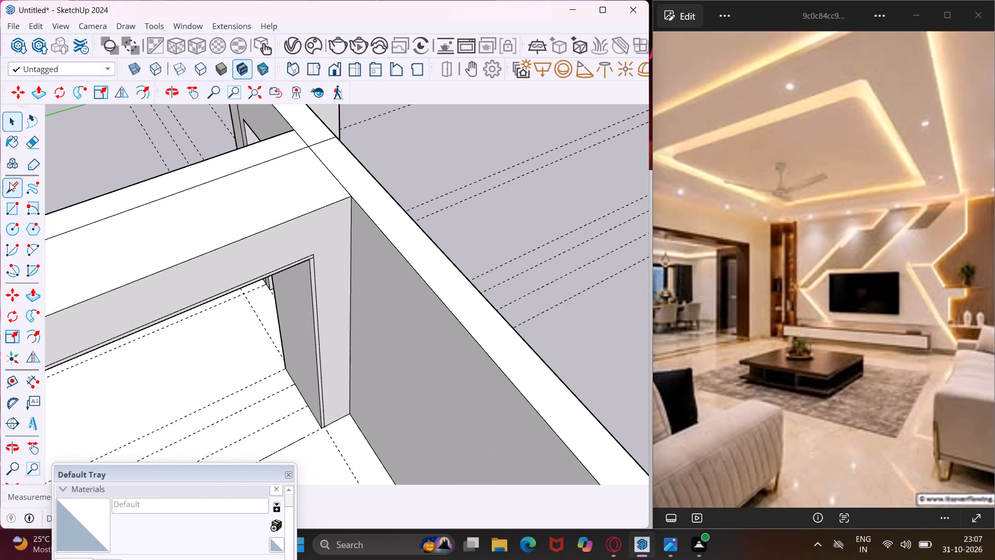
pyautogui.click(11, 185)
pyautogui.scroll(7, 332, 214)
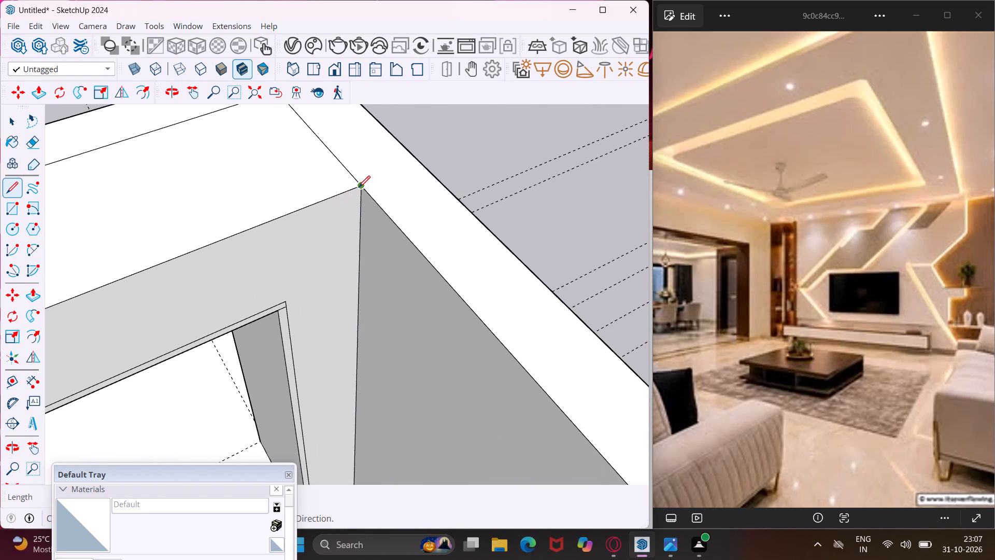
pyautogui.click(360, 186)
pyautogui.click(417, 163)
pyautogui.press('Escape')
pyautogui.press('space')
# Push/Pull the back wall section beyond the column through its full thickness to remove it.
pyautogui.moveTo(380, 244); pyautogui.dragTo(386, 223, button='middle')
pyautogui.scroll(1, 386, 223)
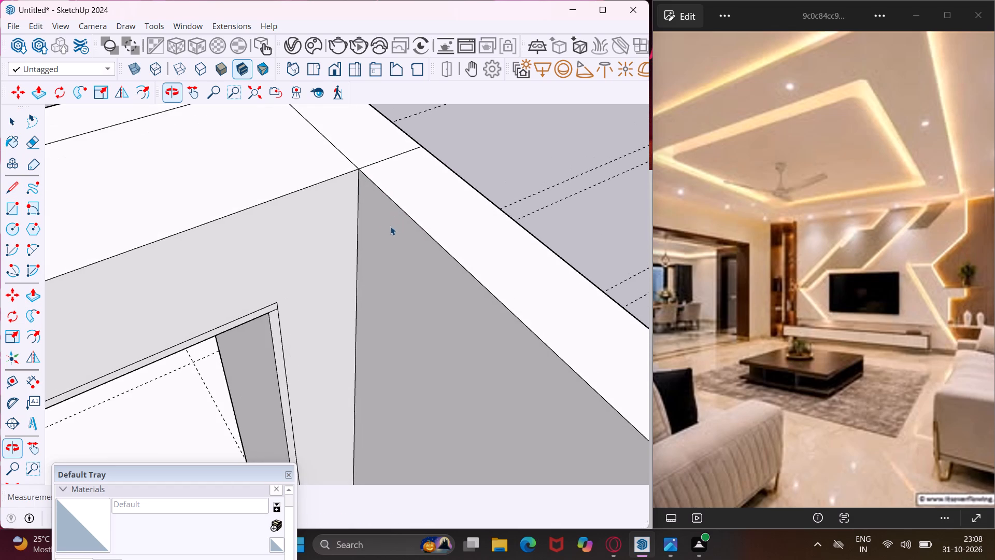
pyautogui.click(392, 230)
pyautogui.press('p')
pyautogui.click(392, 230)
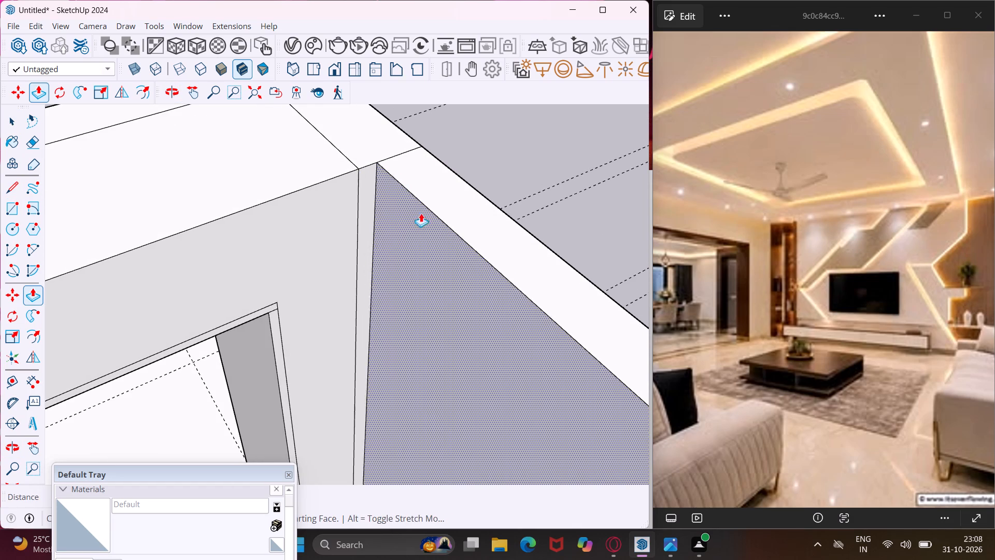
pyautogui.click(452, 198)
# Push/Pull the floor strip behind the removed wall section up to the beam's top height, forming a set-back wall.
pyautogui.scroll(-2, 427, 171)
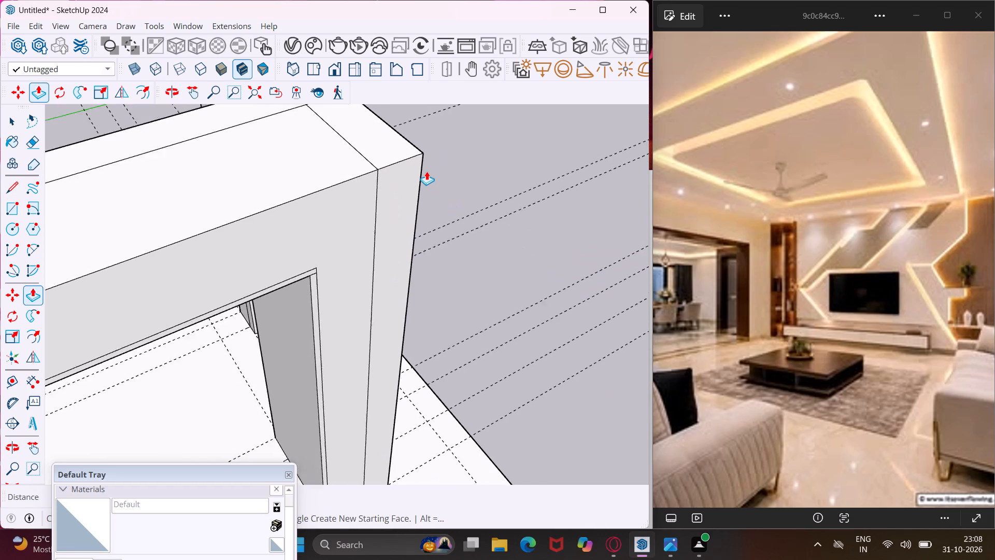
pyautogui.scroll(-2, 427, 171)
pyautogui.scroll(-11, 411, 129)
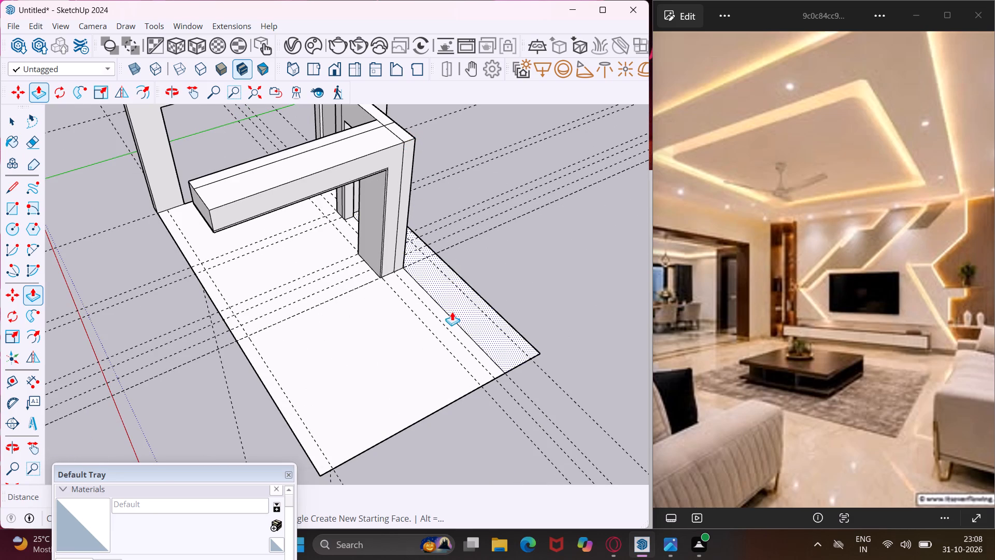
pyautogui.scroll(4, 452, 312)
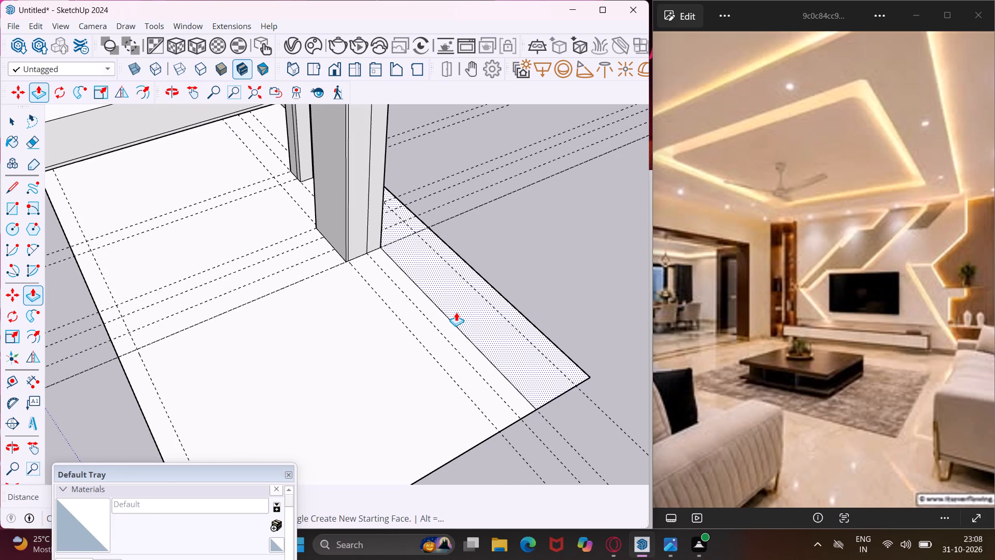
pyautogui.click(456, 312)
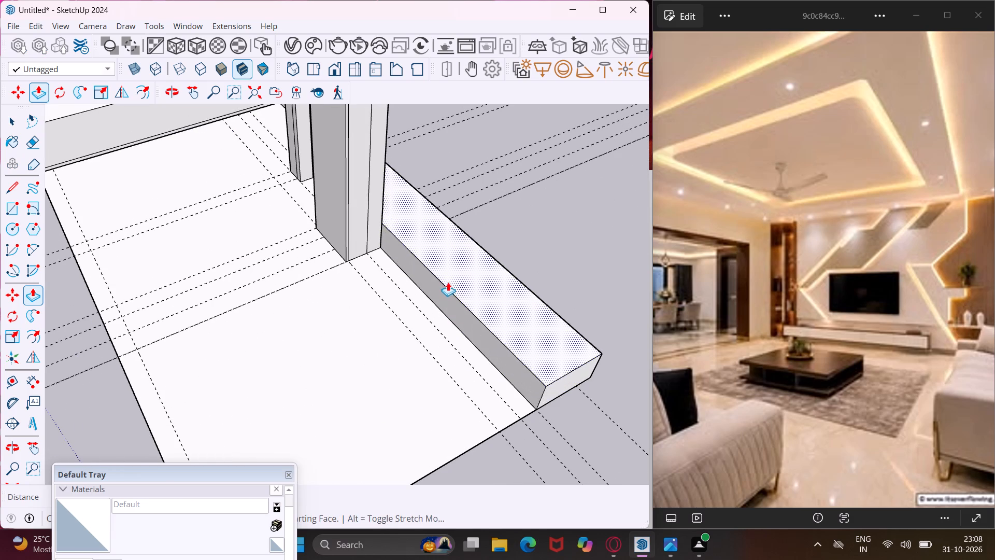
pyautogui.scroll(-4, 447, 276)
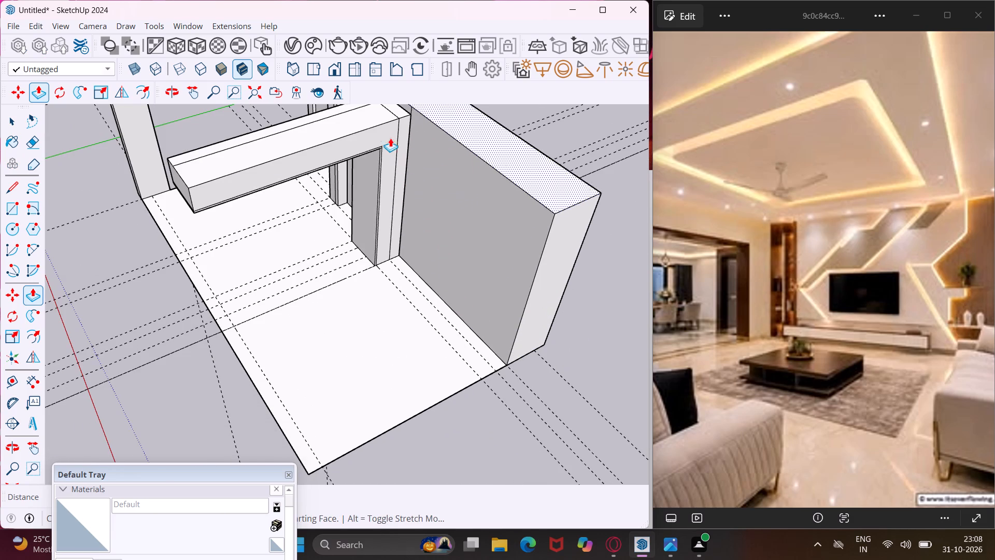
pyautogui.click(381, 125)
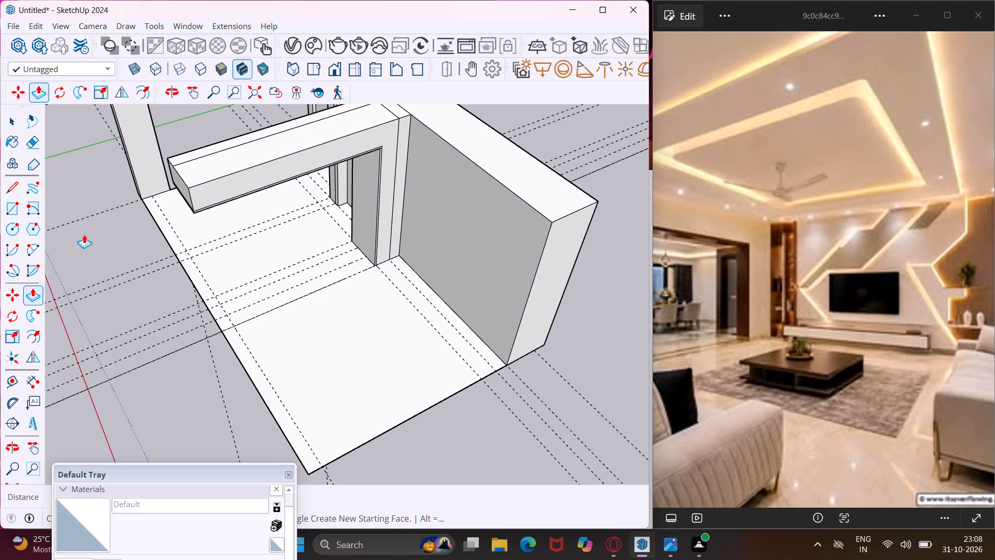
# Draw a small rectangle on the floor in the corner between the column and the set-back TV wall.
pyautogui.click(3, 183)
pyautogui.scroll(4, 357, 271)
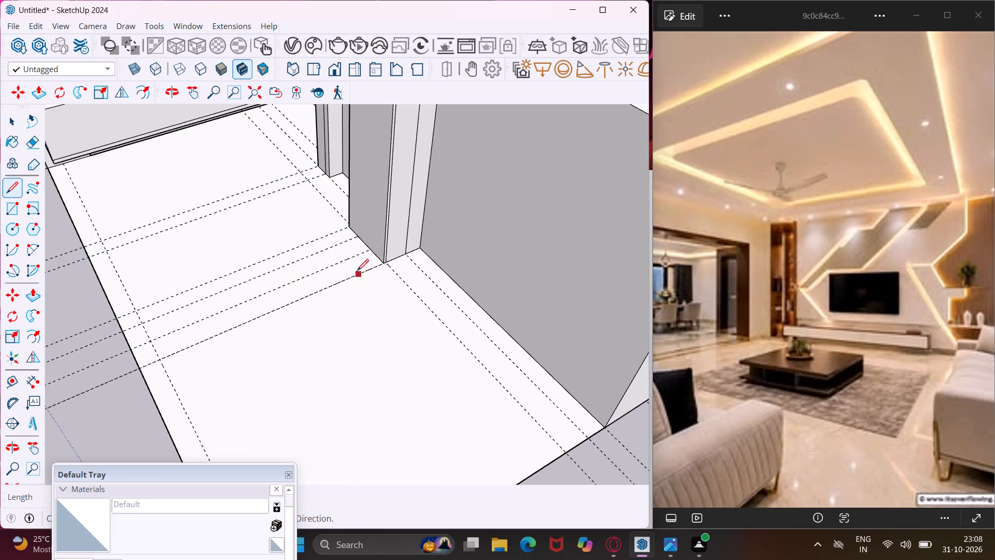
pyautogui.scroll(4, 442, 254)
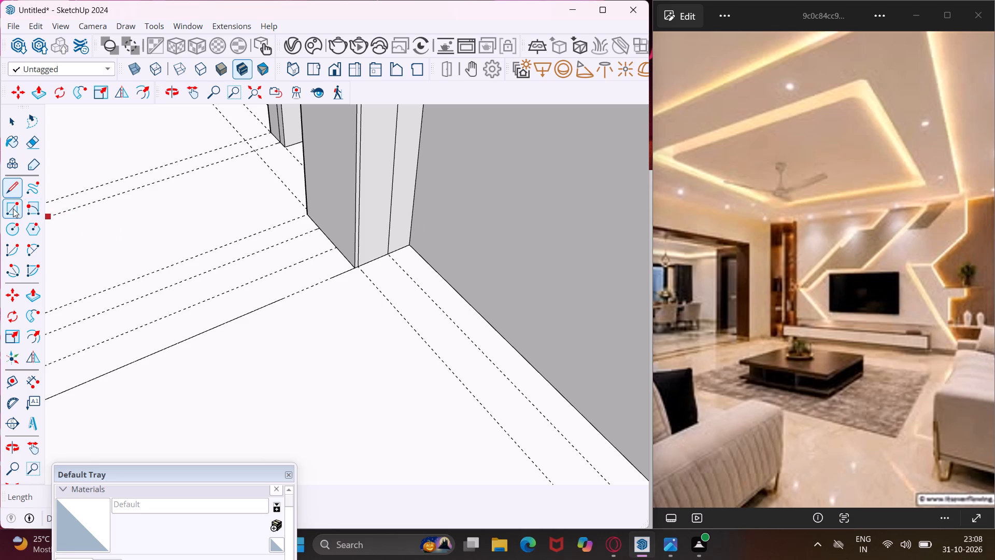
pyautogui.click(13, 208)
pyautogui.click(413, 245)
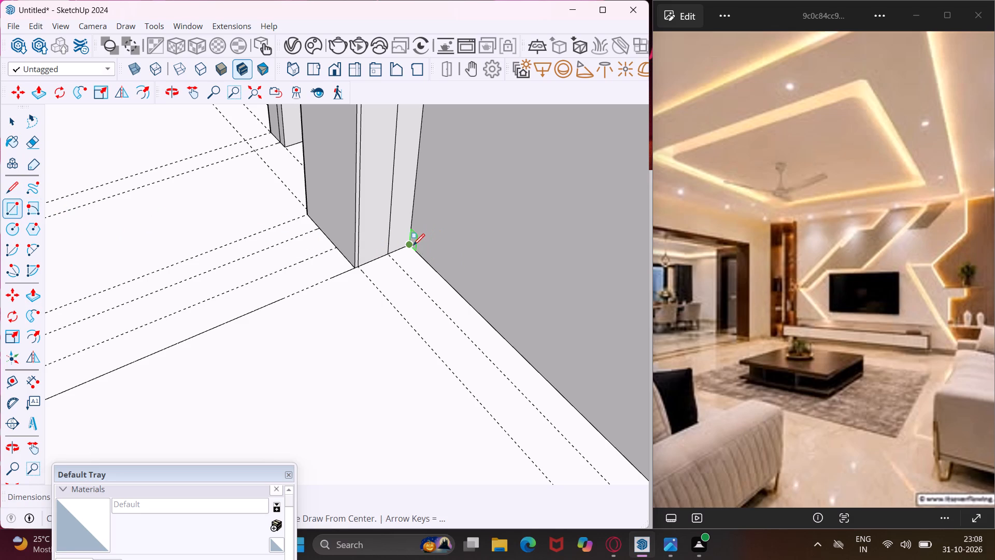
pyautogui.click(420, 308)
pyautogui.press('Escape')
pyautogui.press('space')
# Push/Pull the small floor rectangle up to the wall's top height, forming a column against the TV wall.
pyautogui.click(420, 292)
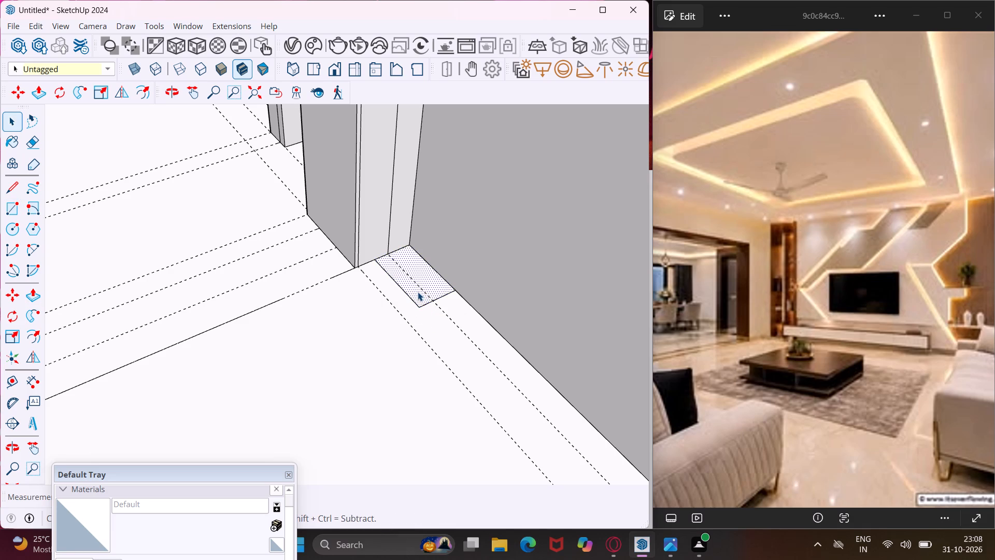
pyautogui.press('p')
pyautogui.click(418, 292)
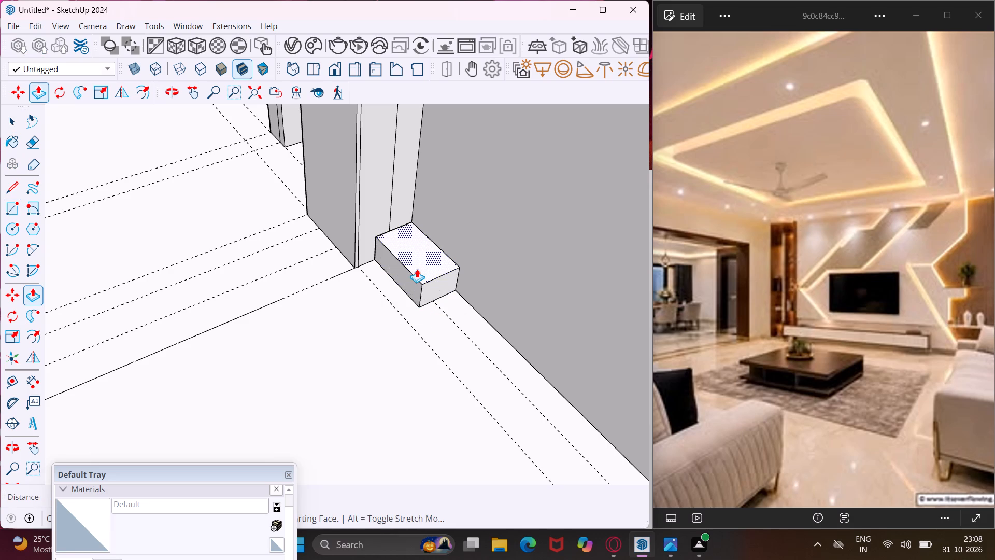
pyautogui.scroll(-7, 417, 269)
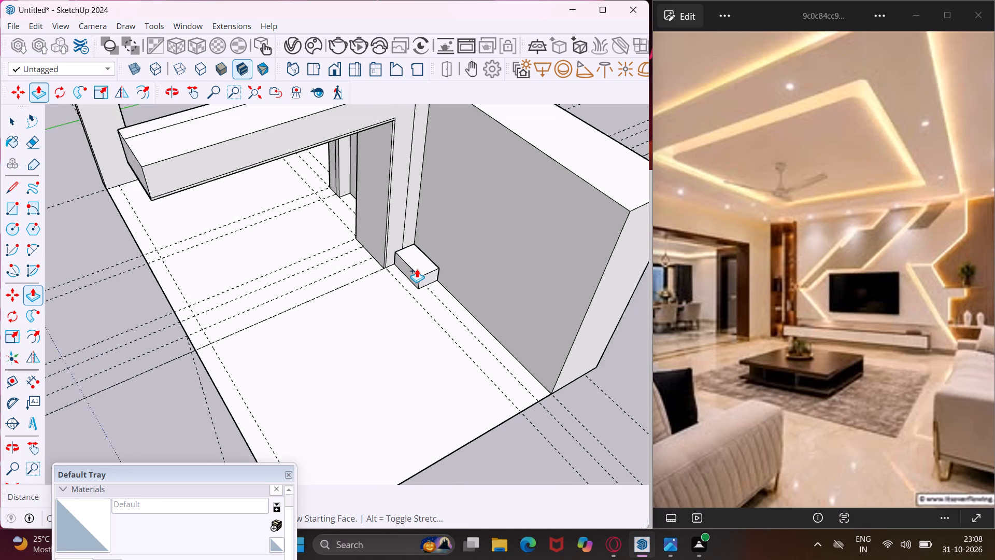
pyautogui.scroll(-5, 417, 269)
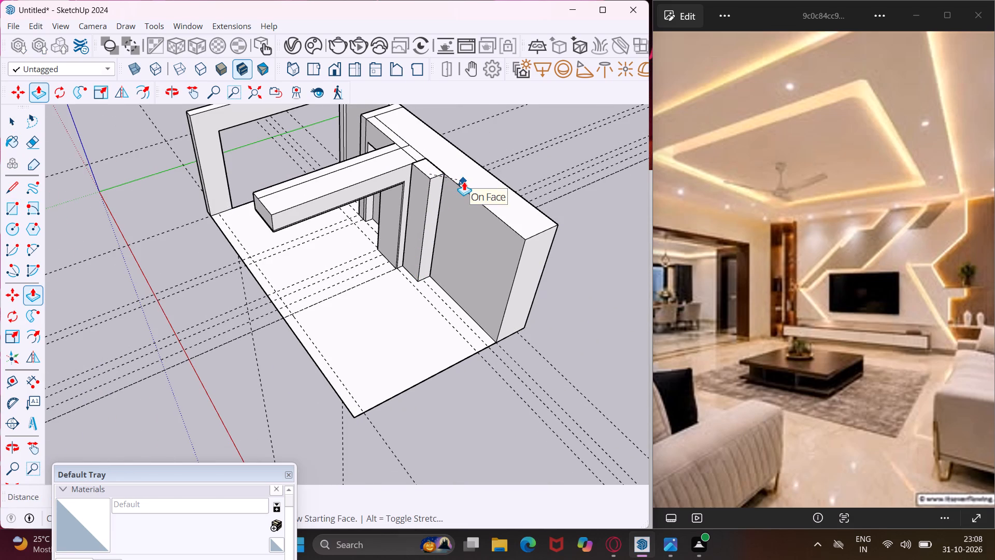
pyautogui.click(464, 181)
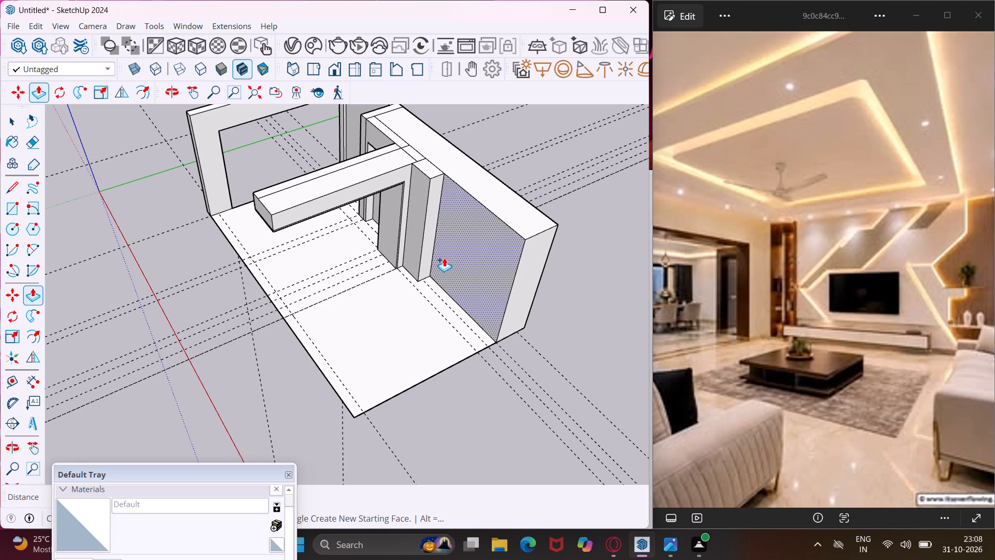
pyautogui.press('Escape')
pyautogui.press('space')
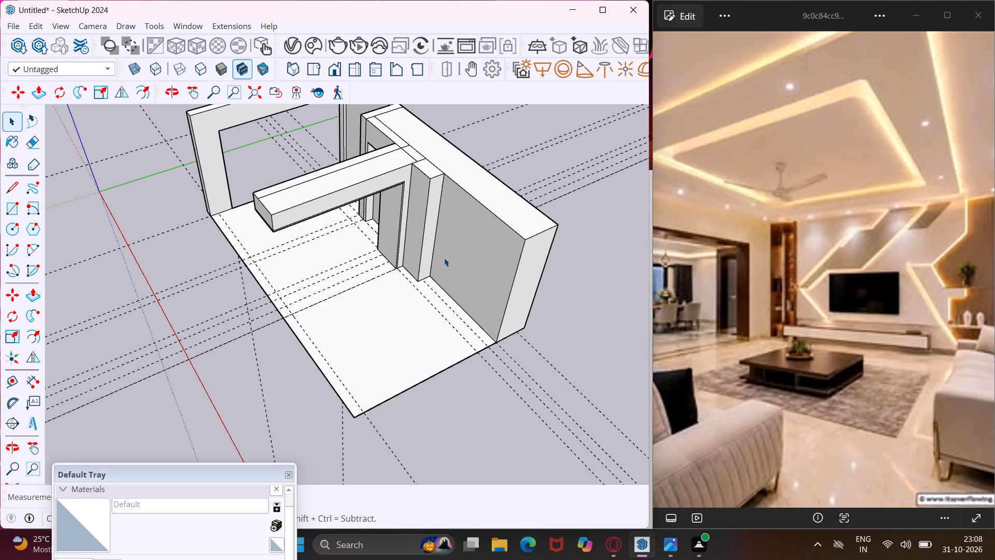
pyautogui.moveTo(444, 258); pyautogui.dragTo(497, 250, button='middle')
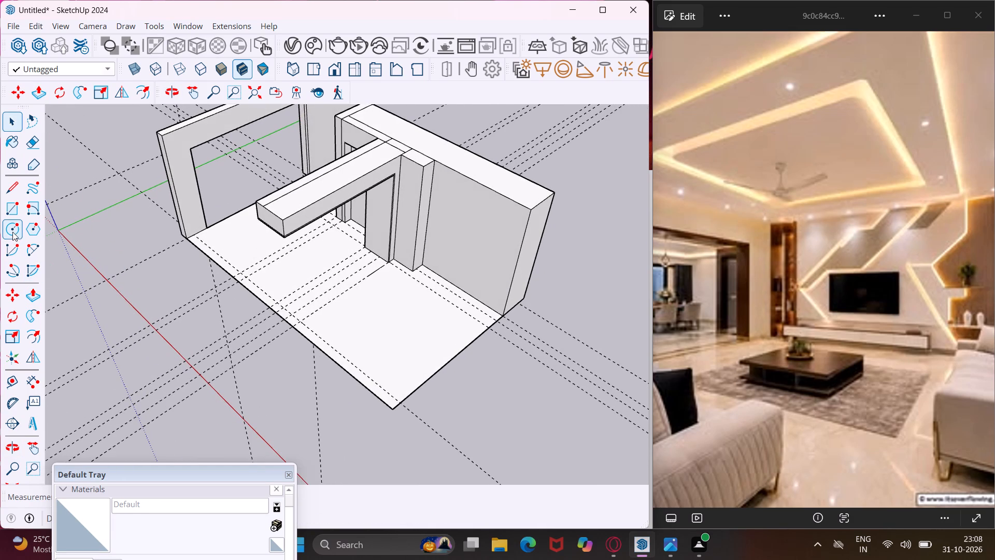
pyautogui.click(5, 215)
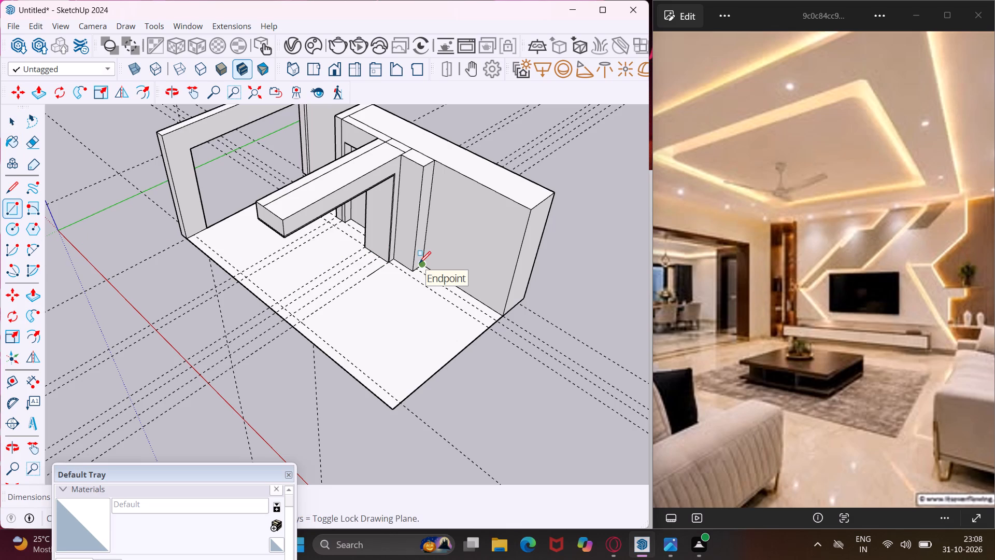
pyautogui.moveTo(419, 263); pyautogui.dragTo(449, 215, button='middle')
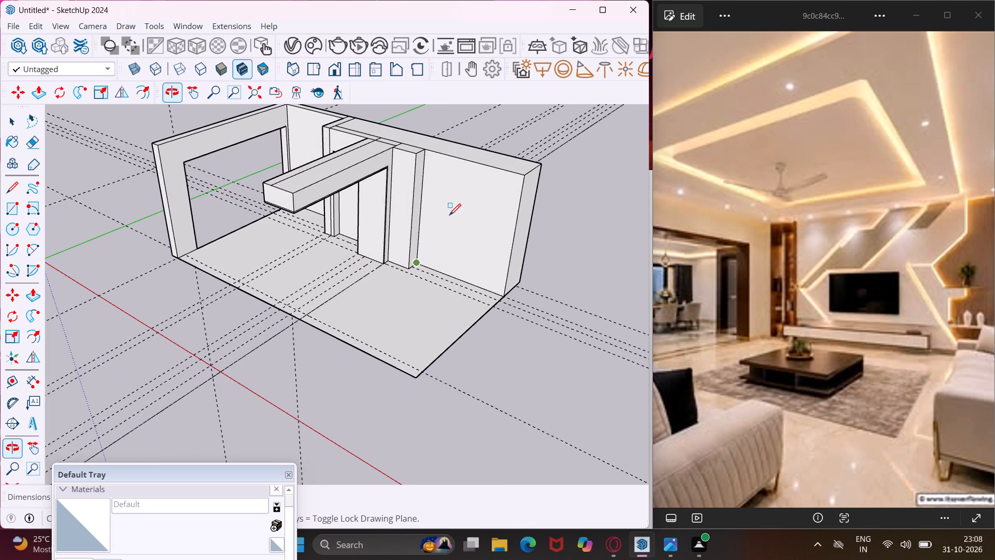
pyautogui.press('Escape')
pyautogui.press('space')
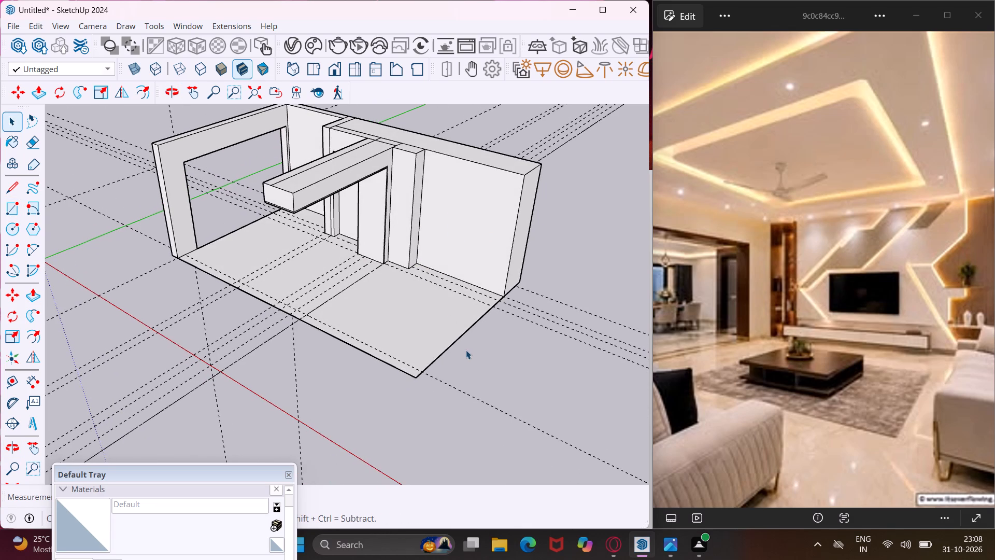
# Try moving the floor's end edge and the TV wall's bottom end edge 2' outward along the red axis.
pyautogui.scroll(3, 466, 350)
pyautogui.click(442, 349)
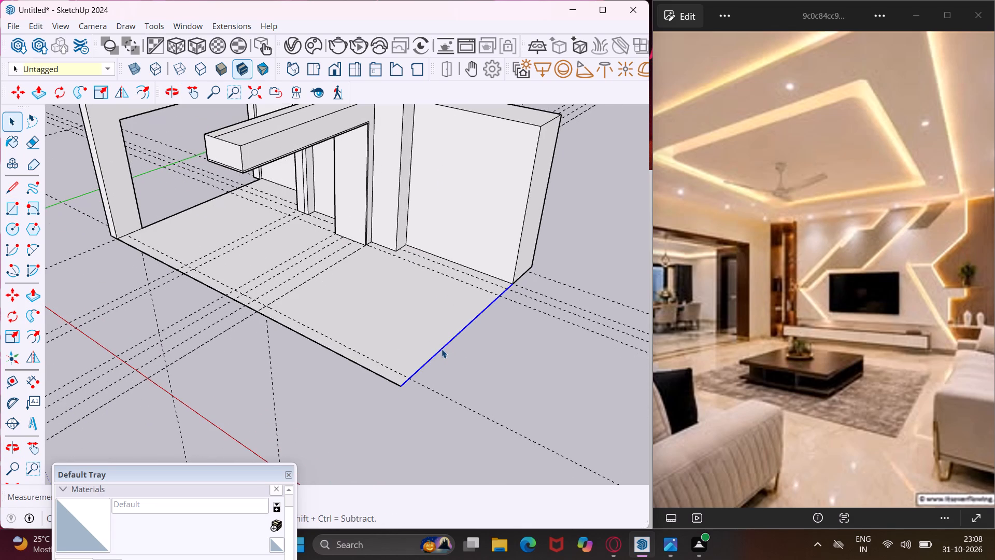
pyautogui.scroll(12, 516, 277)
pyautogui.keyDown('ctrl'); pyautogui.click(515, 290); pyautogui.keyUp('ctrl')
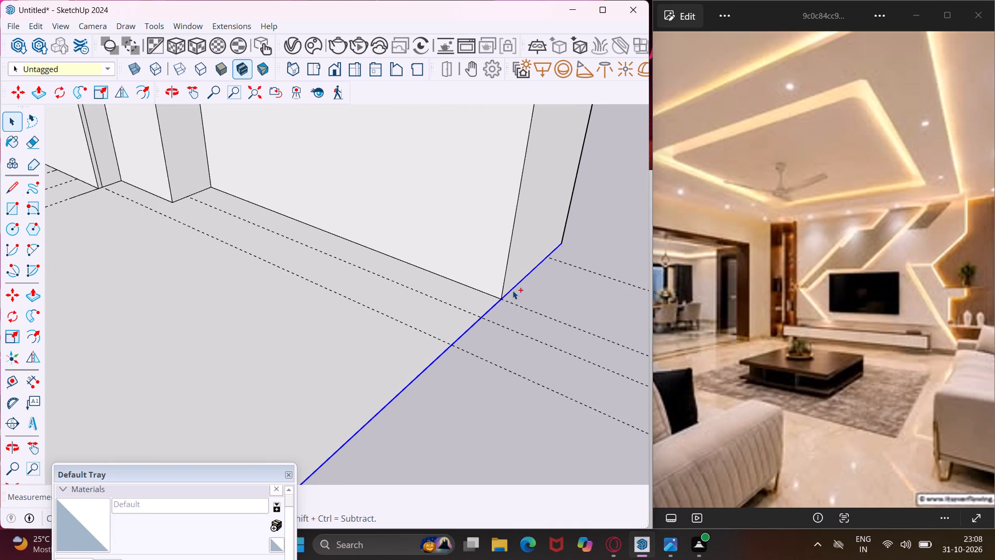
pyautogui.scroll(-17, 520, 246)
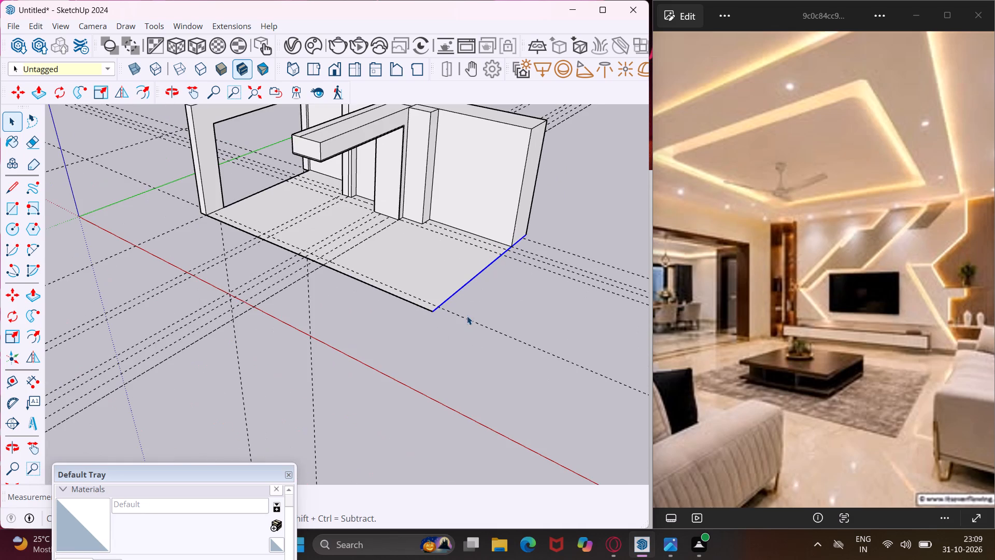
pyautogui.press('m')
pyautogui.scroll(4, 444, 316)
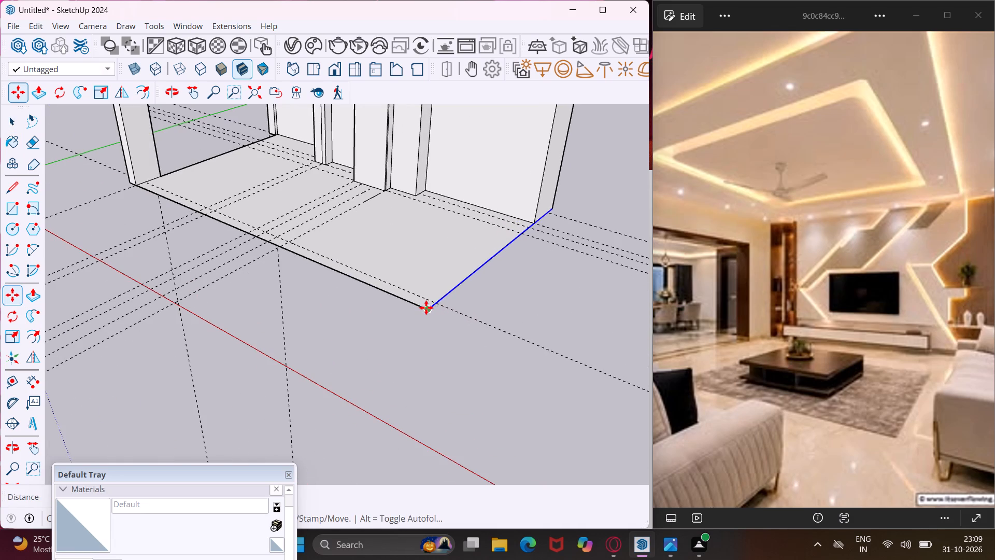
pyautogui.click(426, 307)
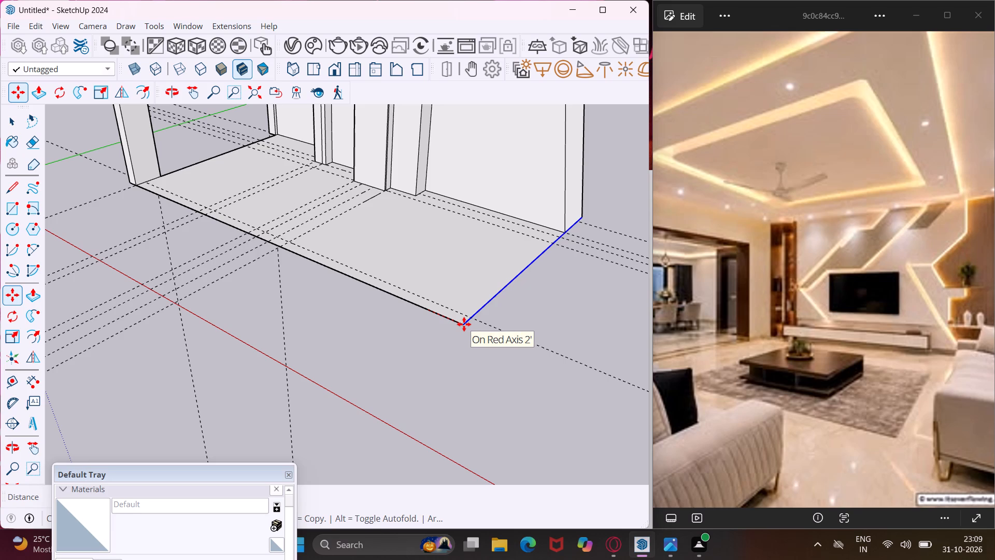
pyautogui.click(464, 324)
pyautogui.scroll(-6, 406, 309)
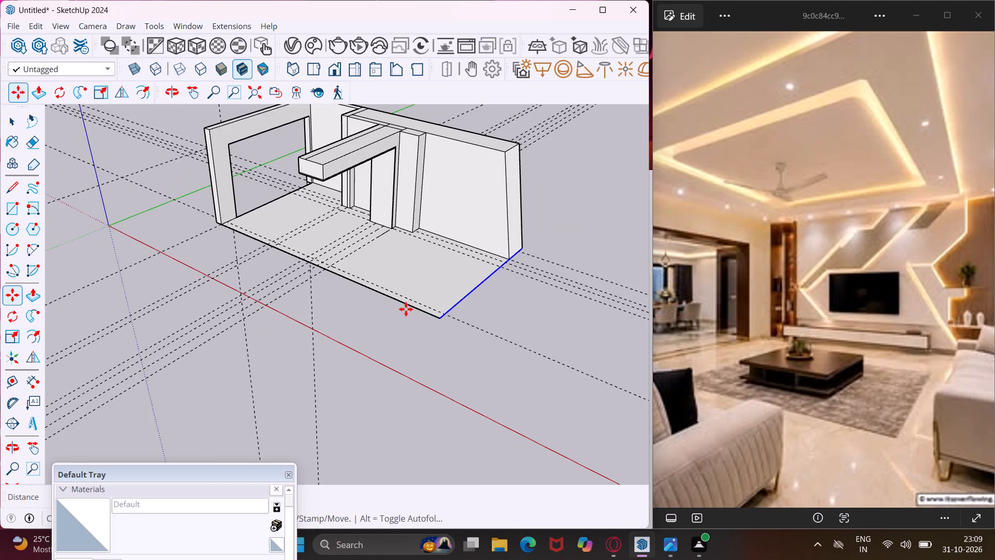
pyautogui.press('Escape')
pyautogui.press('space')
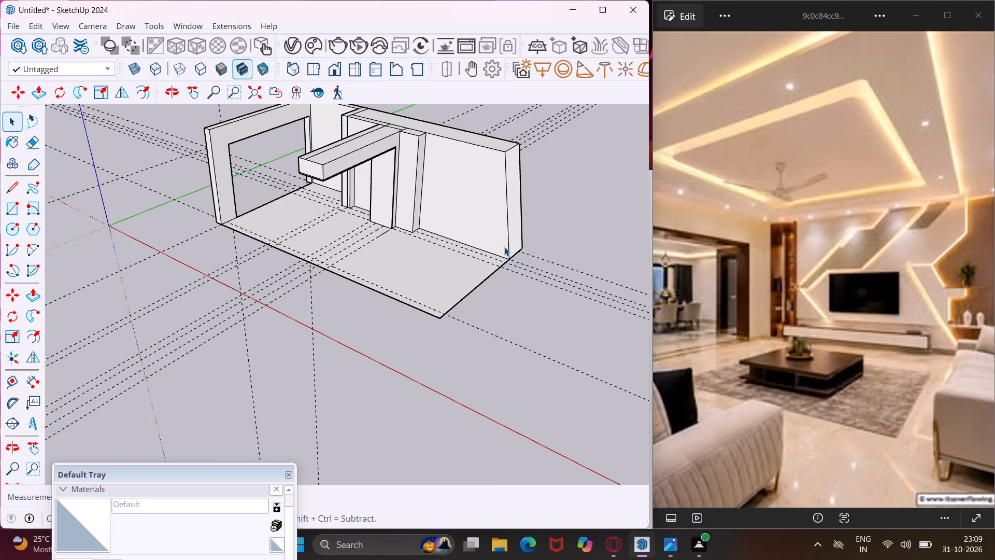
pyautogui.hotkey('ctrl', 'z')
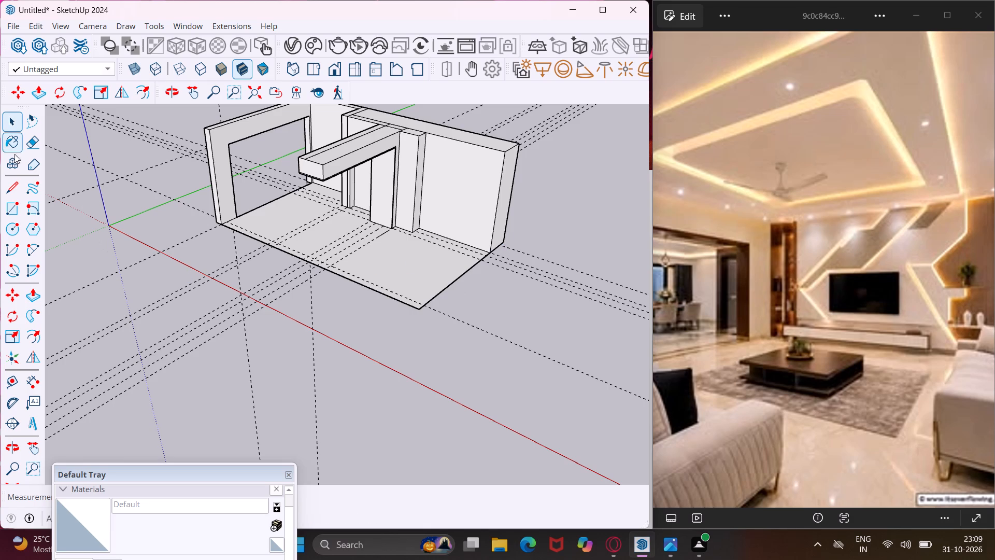
# Draw a rectangle extending the floor outward from its end edge, across the room's full depth including the TV wall's thickness.
pyautogui.click(18, 202)
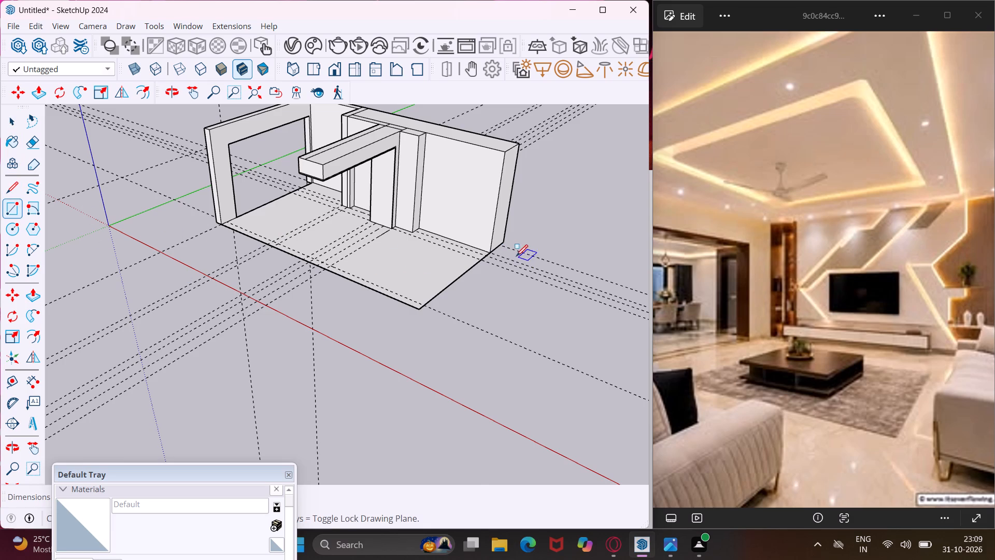
pyautogui.scroll(3, 508, 251)
pyautogui.click(504, 242)
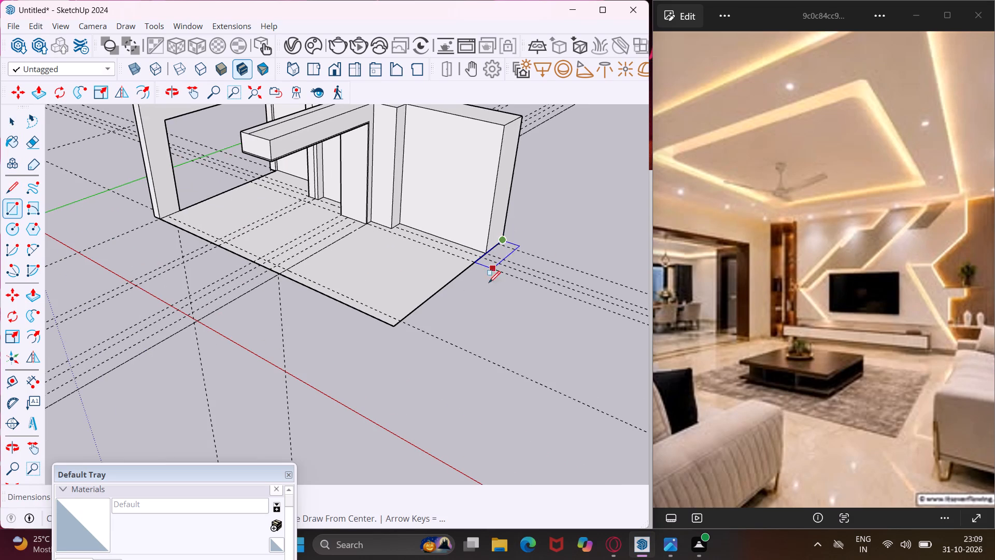
pyautogui.click(459, 357)
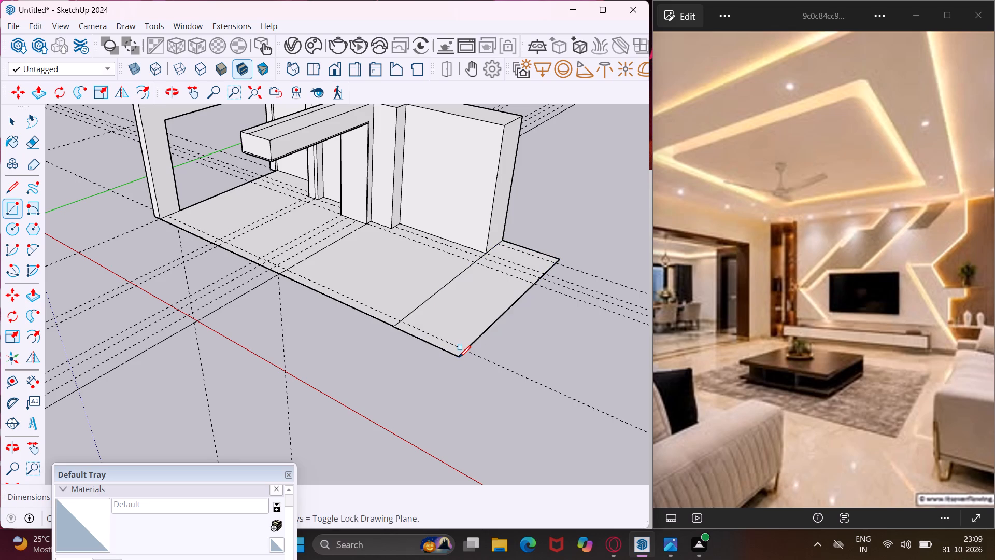
pyautogui.press('Escape')
pyautogui.press('space')
# Push/Pull the TV wall's end face outward to the outer edge of the floor extension.
pyautogui.scroll(3, 494, 232)
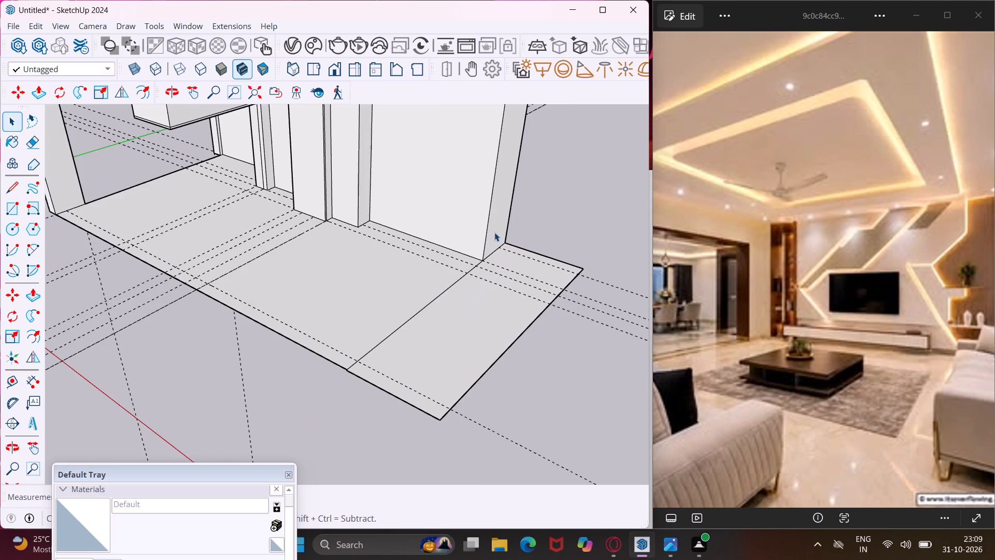
pyautogui.click(494, 232)
pyautogui.press('p')
pyautogui.click(494, 232)
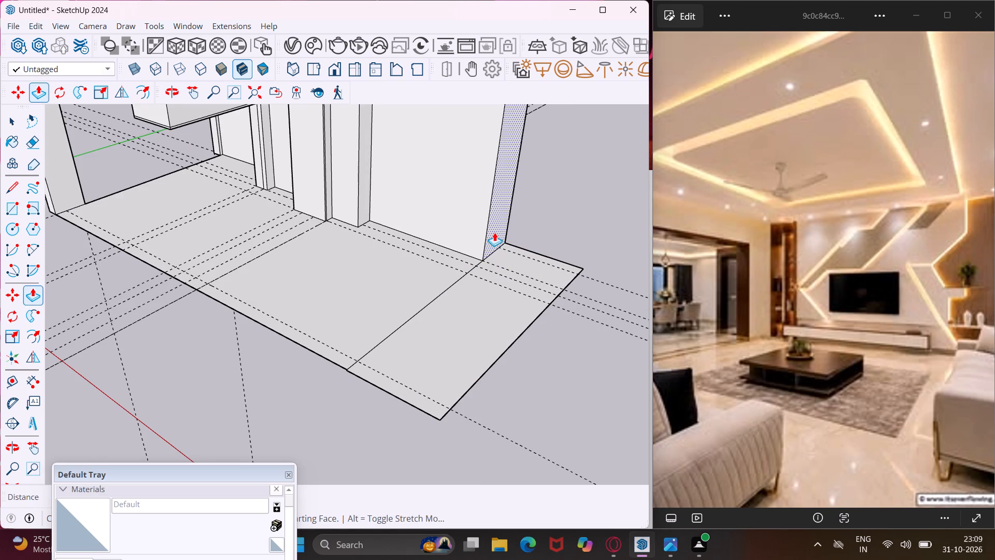
pyautogui.click(544, 312)
pyautogui.press('Escape')
pyautogui.press('space')
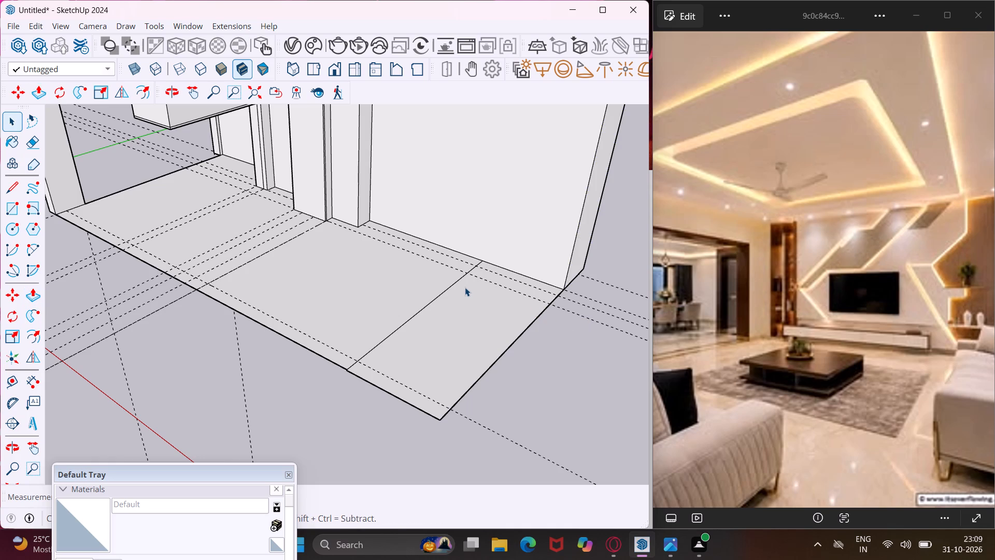
# Draw a long, low rectangle on the TV wall, starting from the column's edge slightly above the floor and stopping short of the wall's end.
pyautogui.scroll(-6, 465, 287)
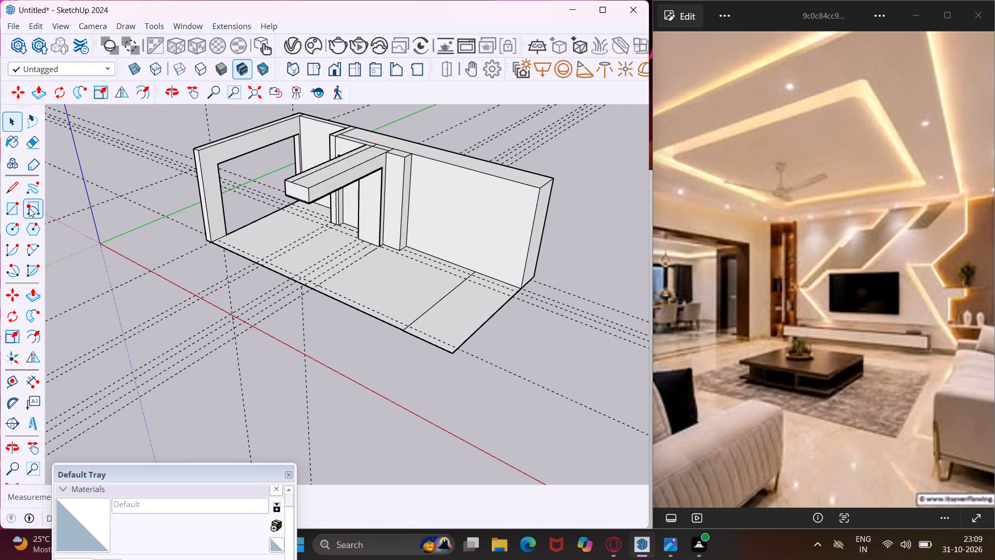
pyautogui.click(11, 206)
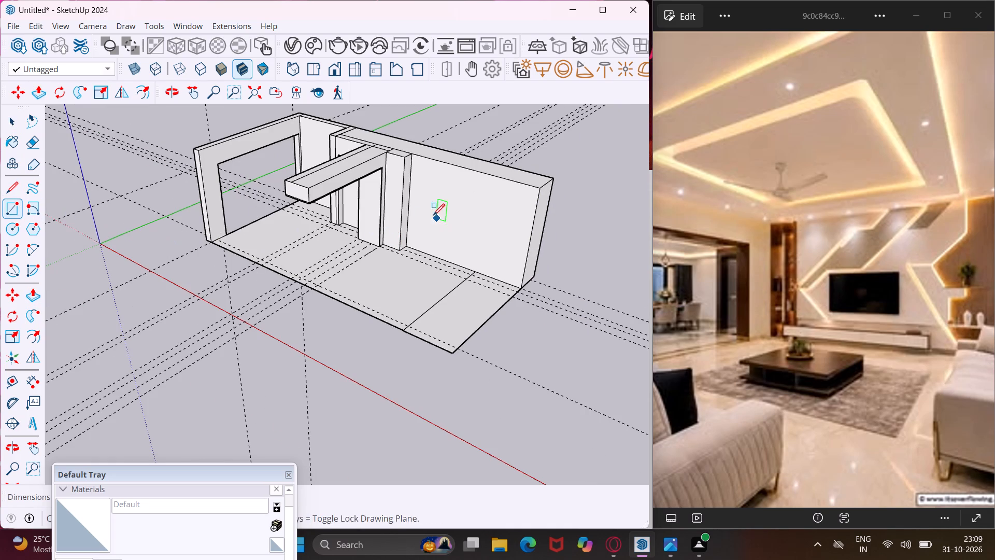
pyautogui.scroll(8, 428, 208)
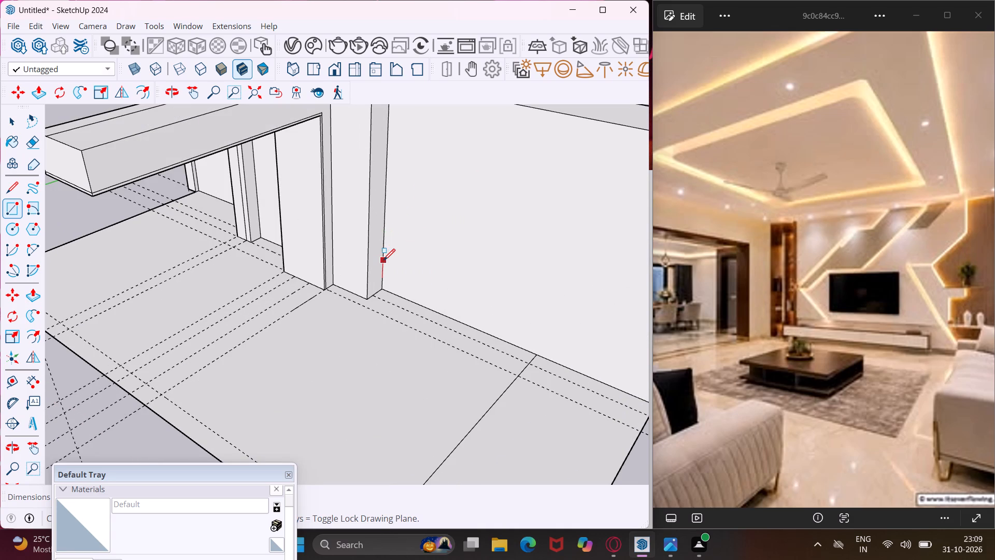
pyautogui.click(383, 264)
pyautogui.scroll(-2, 419, 265)
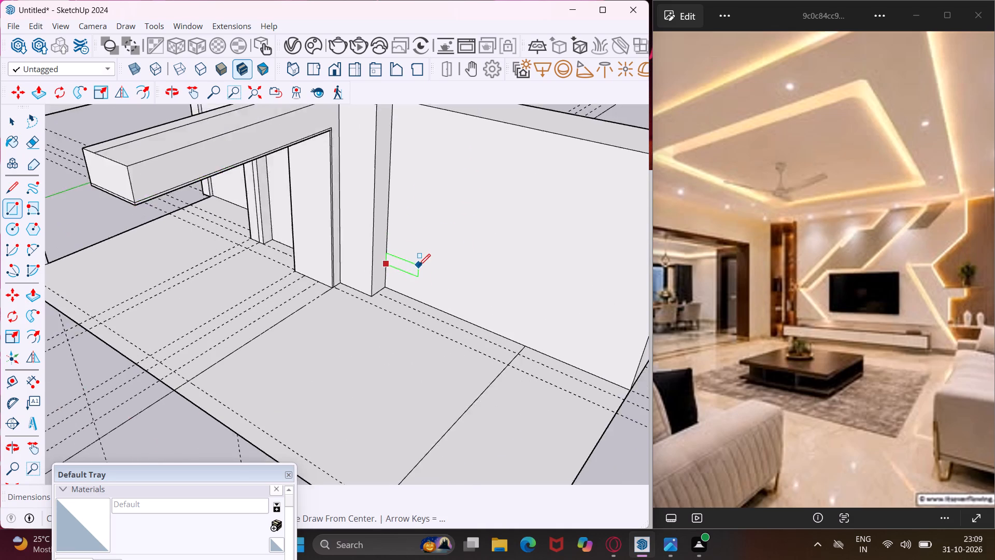
pyautogui.scroll(-10, 419, 265)
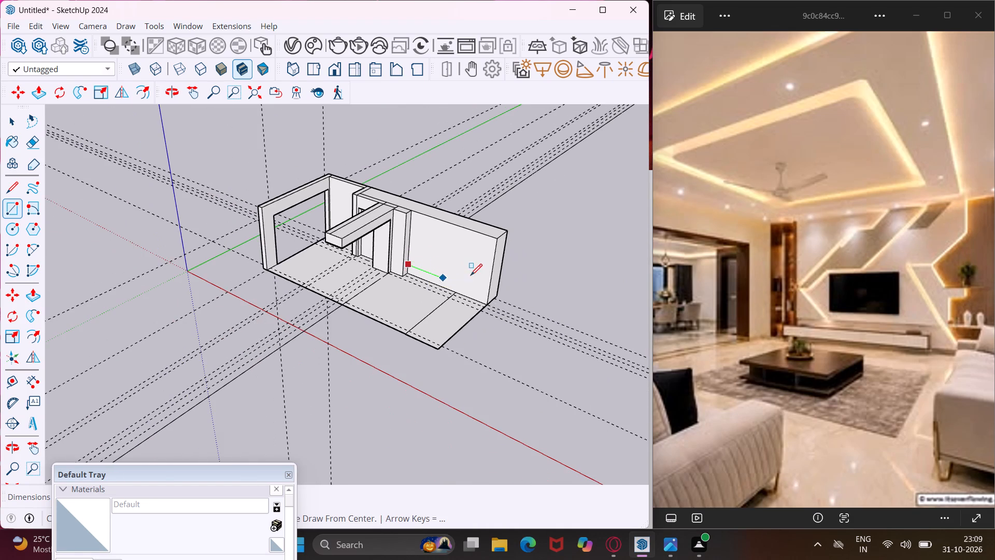
pyautogui.scroll(7, 481, 278)
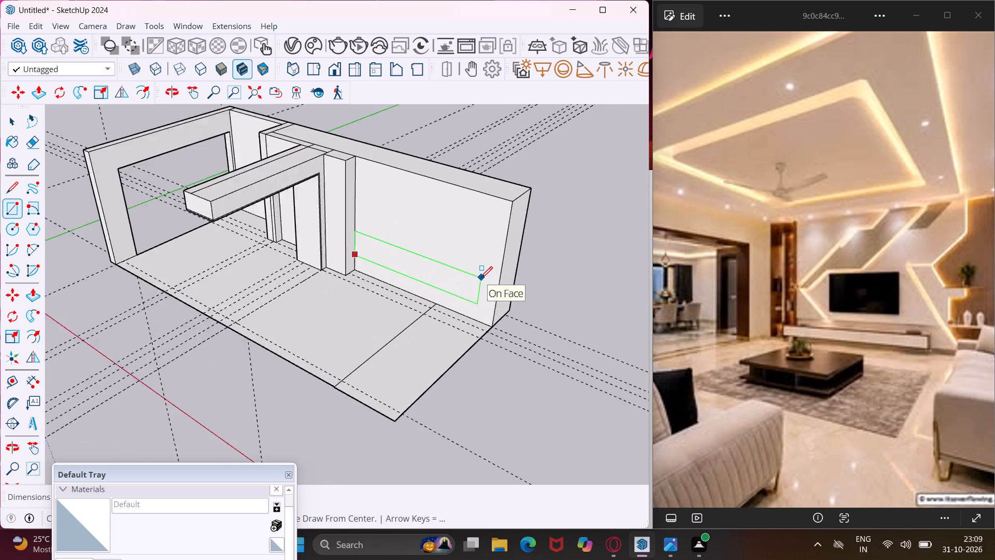
pyautogui.scroll(7, 479, 278)
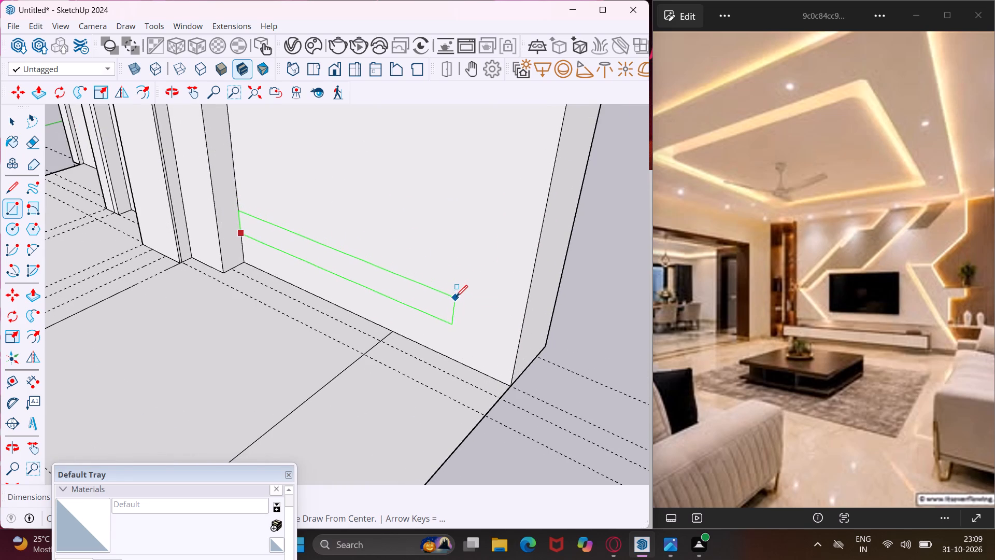
pyautogui.click(459, 295)
pyautogui.press('Escape')
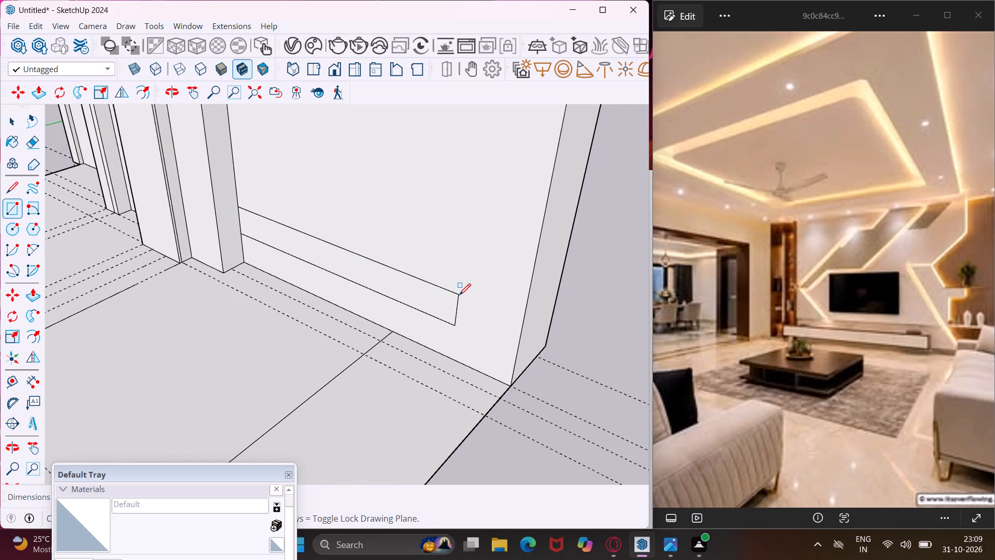
# Push/Pull the long rectangle out from the TV wall, slightly past the column's front, to form a floating TV cabinet.
pyautogui.press('space')
pyautogui.click(450, 300)
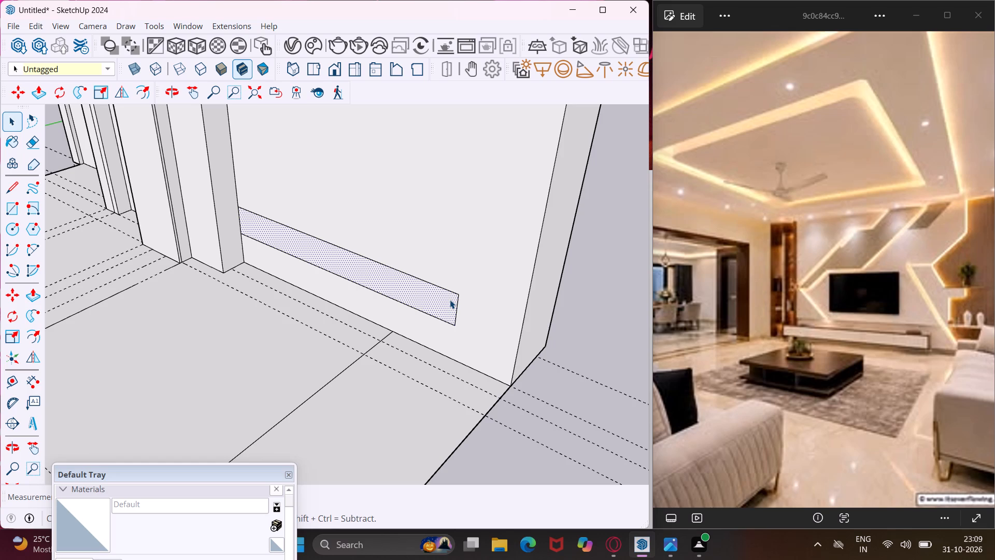
pyautogui.press('p')
pyautogui.click(450, 300)
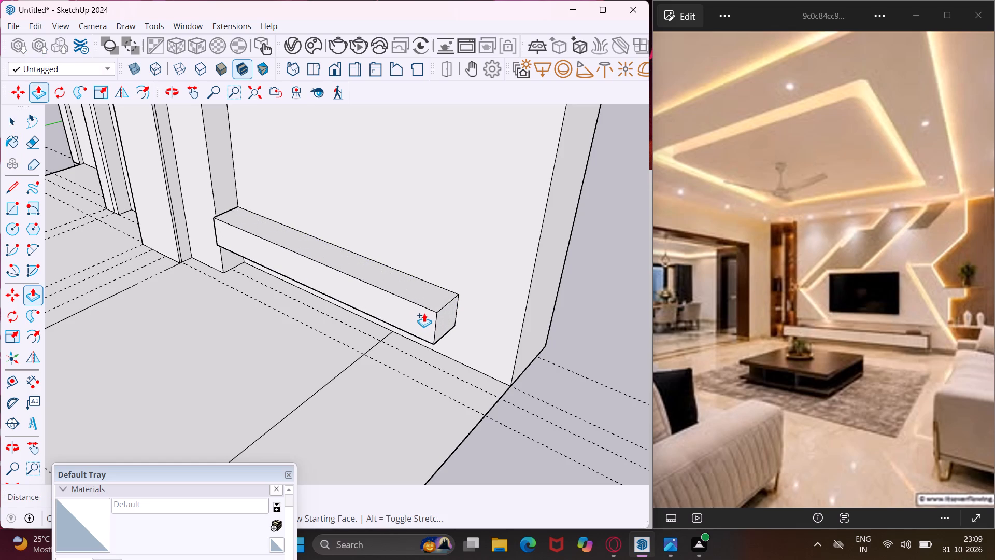
pyautogui.click(423, 314)
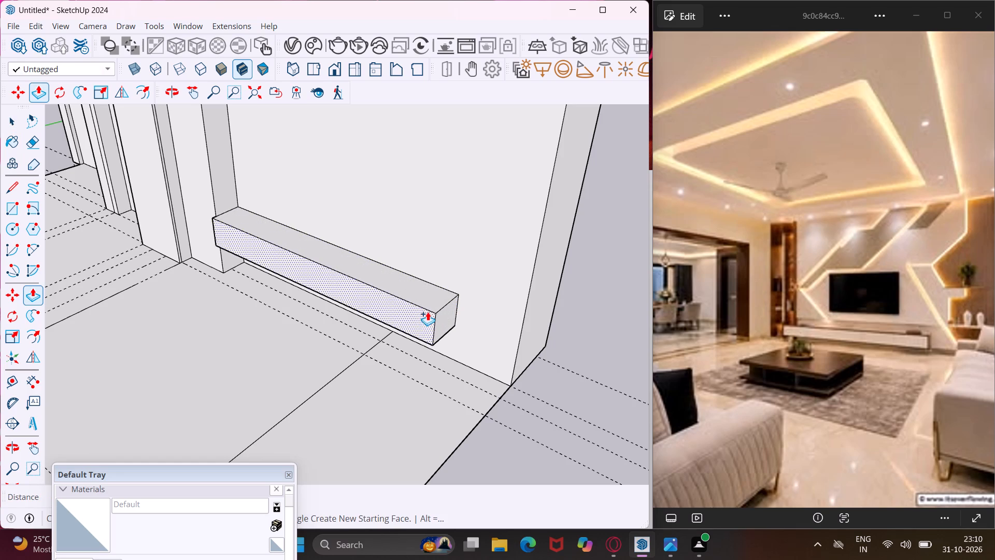
# Push/Pull the TV cabinet's top face up slightly as a new starting face to add a thin top panel.
pyautogui.scroll(6, 429, 304)
pyautogui.click(429, 303)
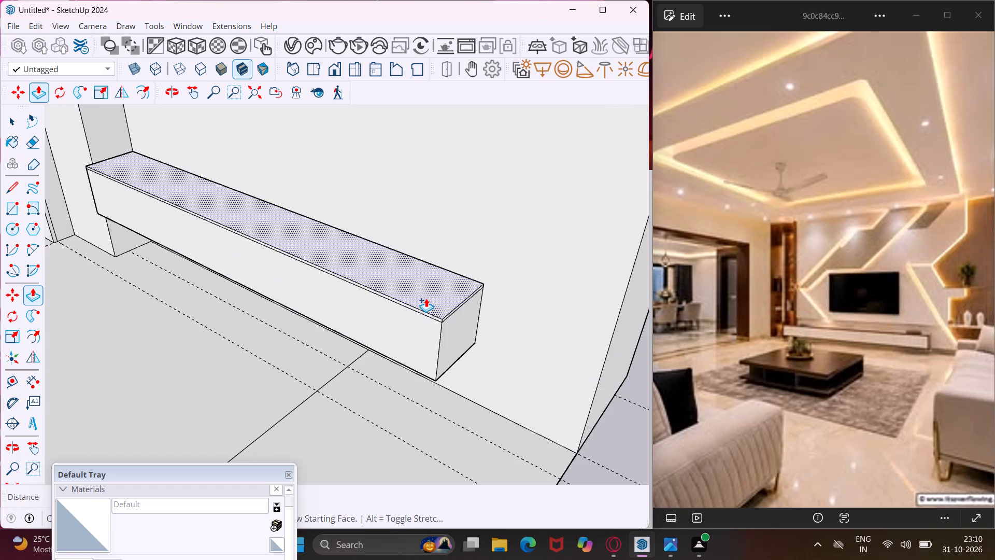
pyautogui.click(426, 298)
# Repeat the same Push/Pull thickness on the cabinet's free end face to add a thin side panel.
pyautogui.moveTo(430, 319); pyautogui.dragTo(454, 246, button='middle')
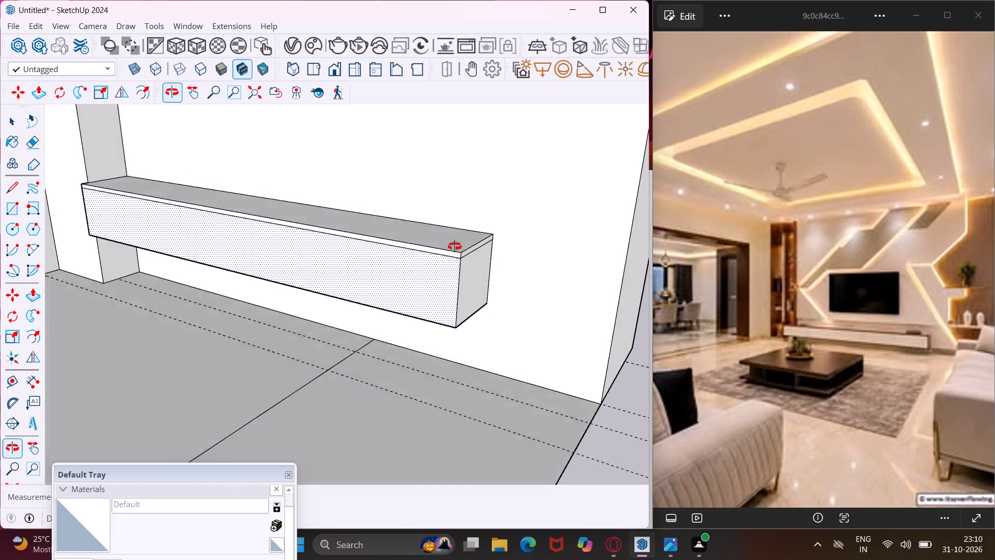
pyautogui.moveTo(454, 246); pyautogui.dragTo(481, 152, button='middle')
pyautogui.moveTo(481, 161); pyautogui.dragTo(481, 257, button='middle')
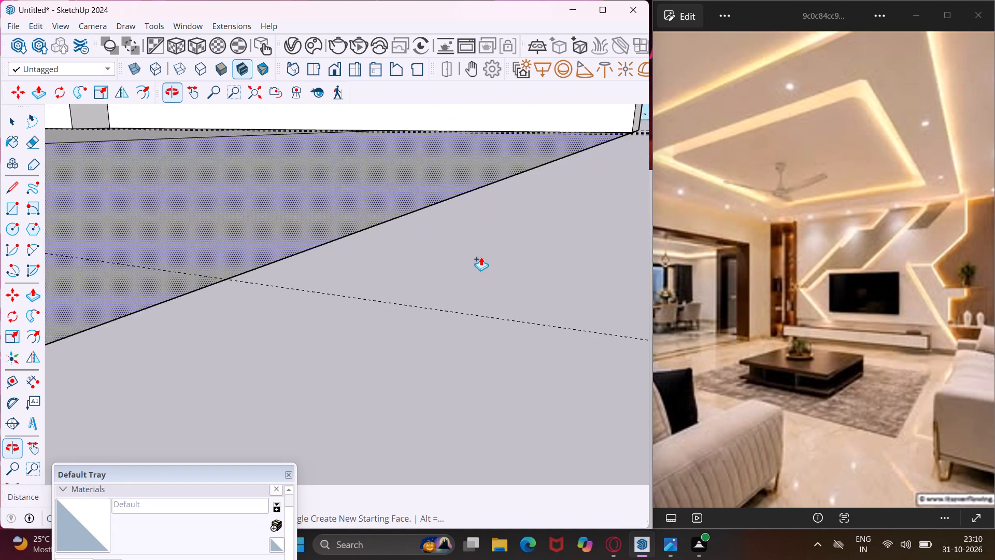
pyautogui.scroll(-18, 480, 249)
pyautogui.scroll(-4, 477, 237)
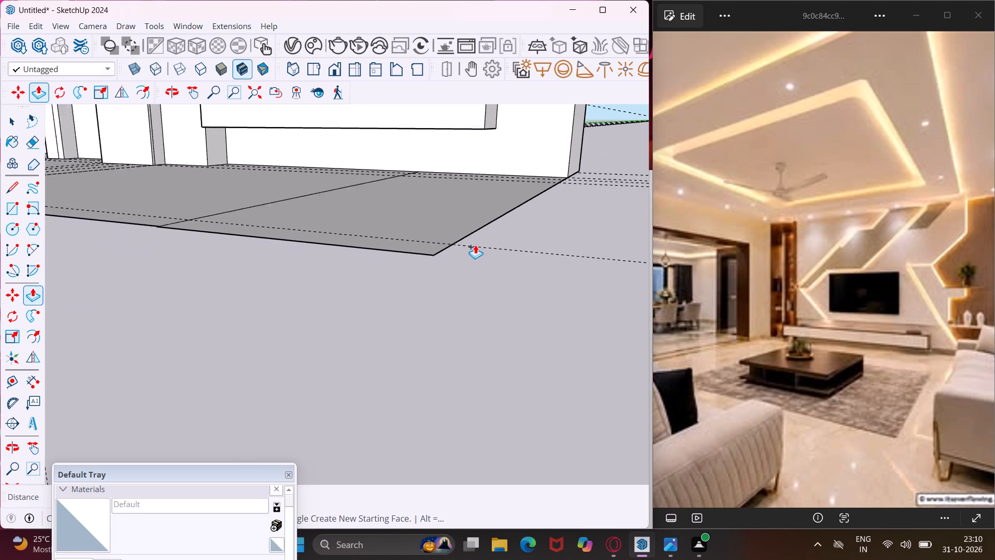
pyautogui.scroll(-3, 475, 245)
pyautogui.scroll(17, 474, 140)
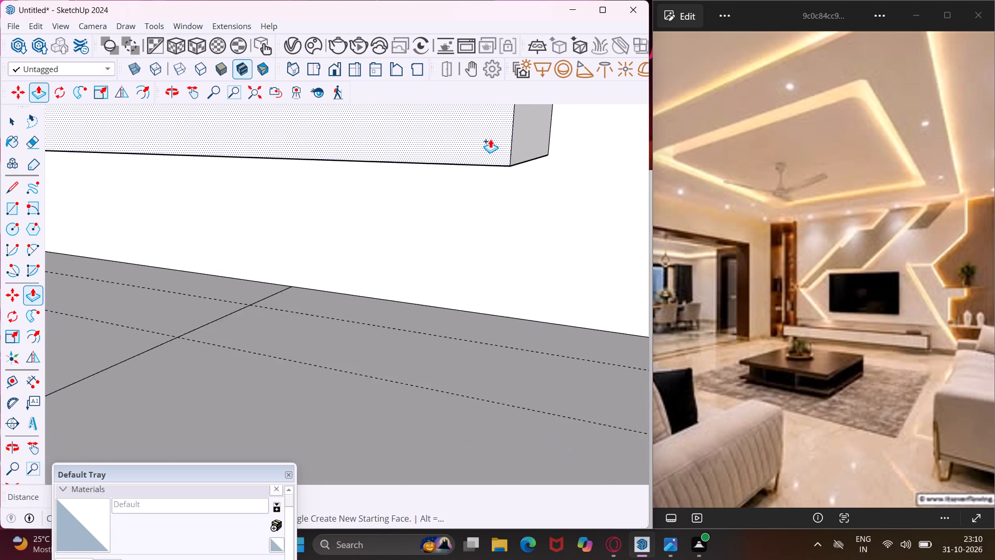
pyautogui.scroll(11, 491, 139)
pyautogui.scroll(5, 532, 158)
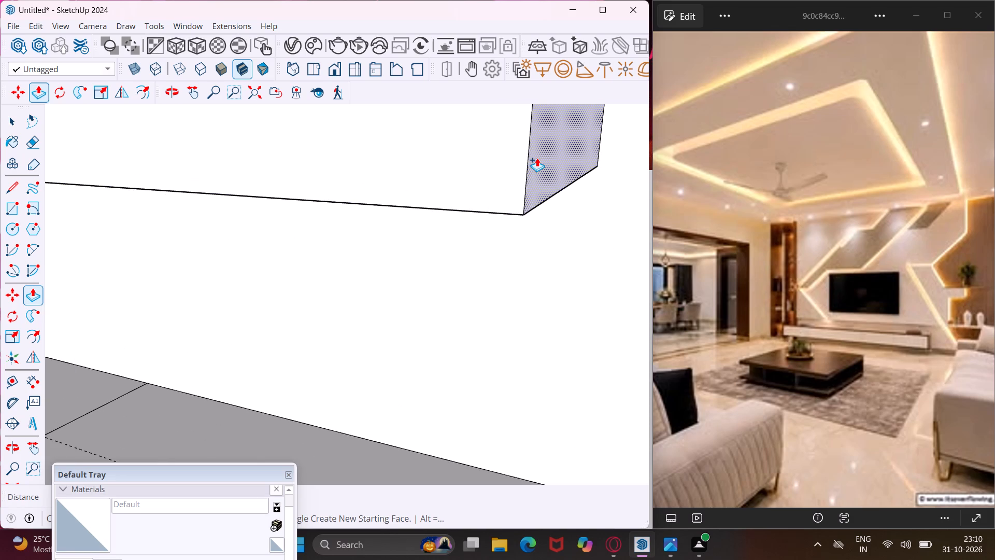
pyautogui.doubleClick(537, 158)
# Repeat the Push/Pull thickness downward on the cabinet's underside and the side panel's underside to add a bottom panel.
pyautogui.moveTo(514, 194); pyautogui.dragTo(532, 86, button='middle')
pyautogui.scroll(1, 514, 185)
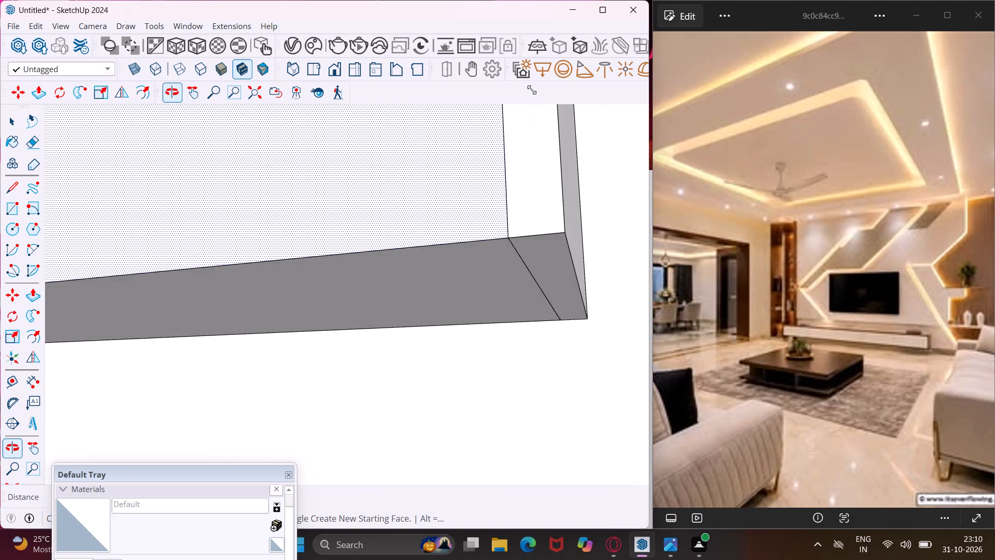
pyautogui.scroll(4, 507, 245)
pyautogui.doubleClick(506, 249)
pyautogui.doubleClick(531, 238)
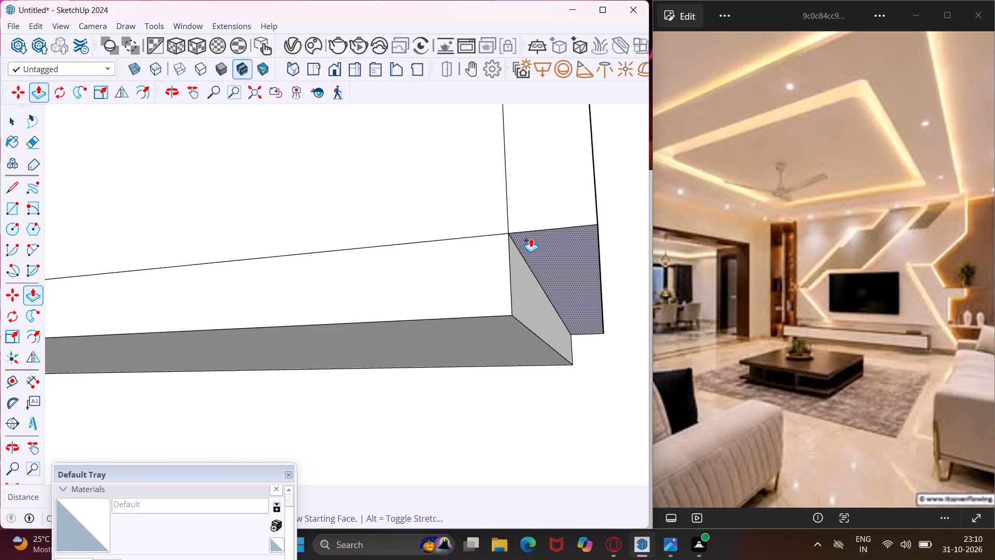
# Repeat the Push/Pull thickness on the top panel's end face to close the cabinet's upper corner over the side panel.
pyautogui.moveTo(529, 238); pyautogui.dragTo(501, 357, button='middle')
pyautogui.scroll(-13, 440, 340)
pyautogui.scroll(9, 466, 192)
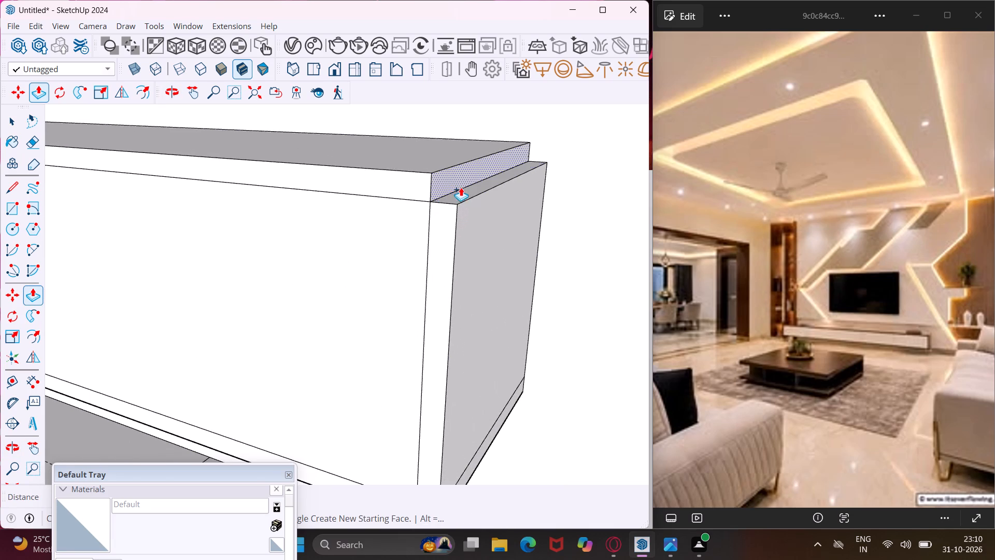
pyautogui.doubleClick(453, 180)
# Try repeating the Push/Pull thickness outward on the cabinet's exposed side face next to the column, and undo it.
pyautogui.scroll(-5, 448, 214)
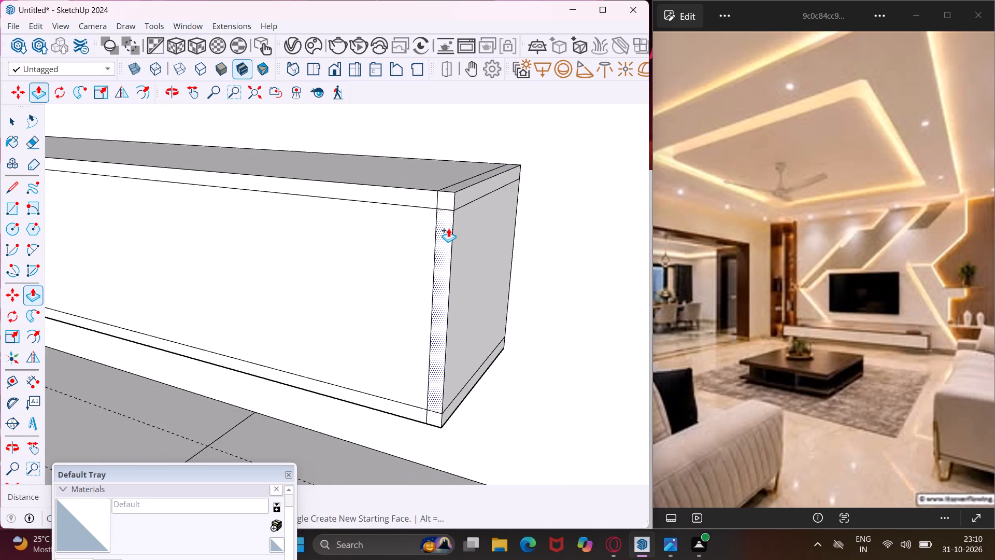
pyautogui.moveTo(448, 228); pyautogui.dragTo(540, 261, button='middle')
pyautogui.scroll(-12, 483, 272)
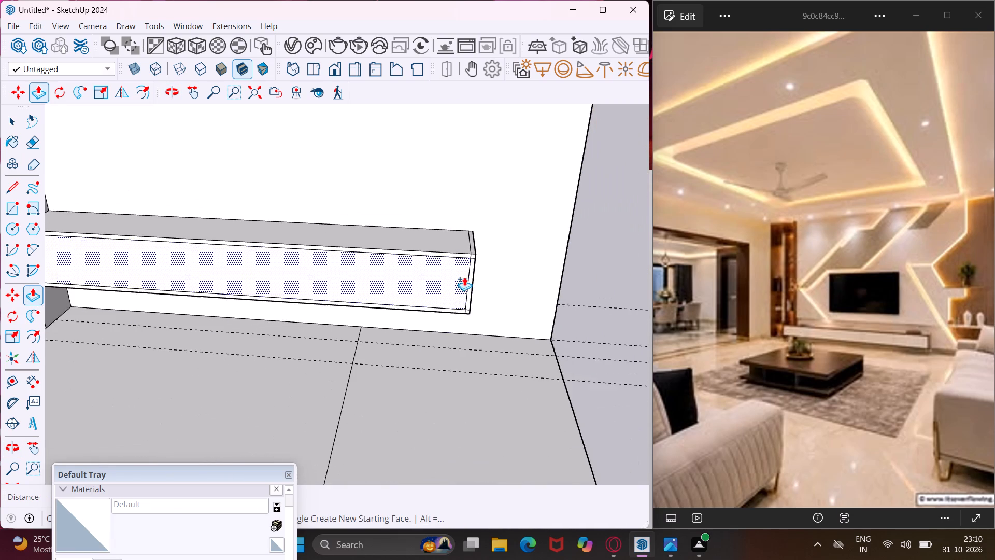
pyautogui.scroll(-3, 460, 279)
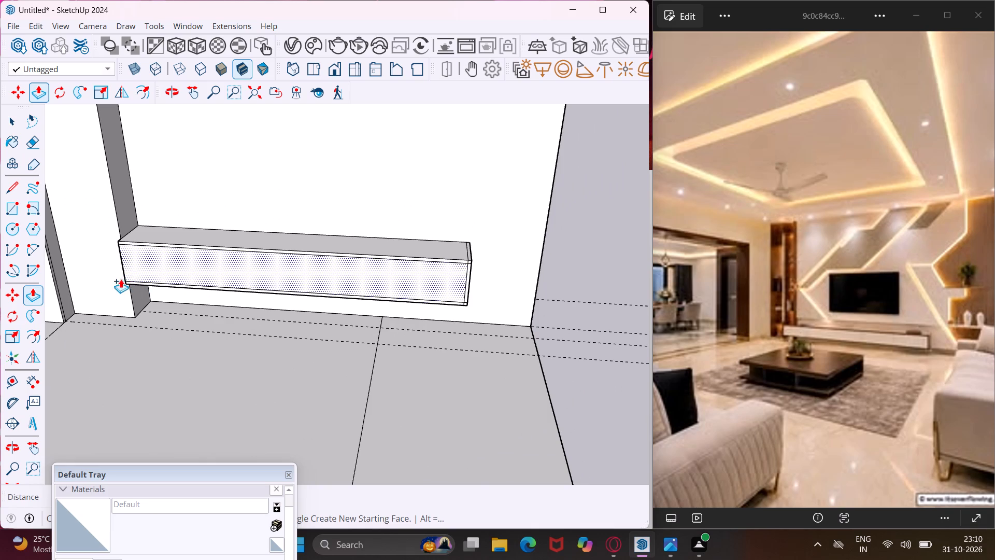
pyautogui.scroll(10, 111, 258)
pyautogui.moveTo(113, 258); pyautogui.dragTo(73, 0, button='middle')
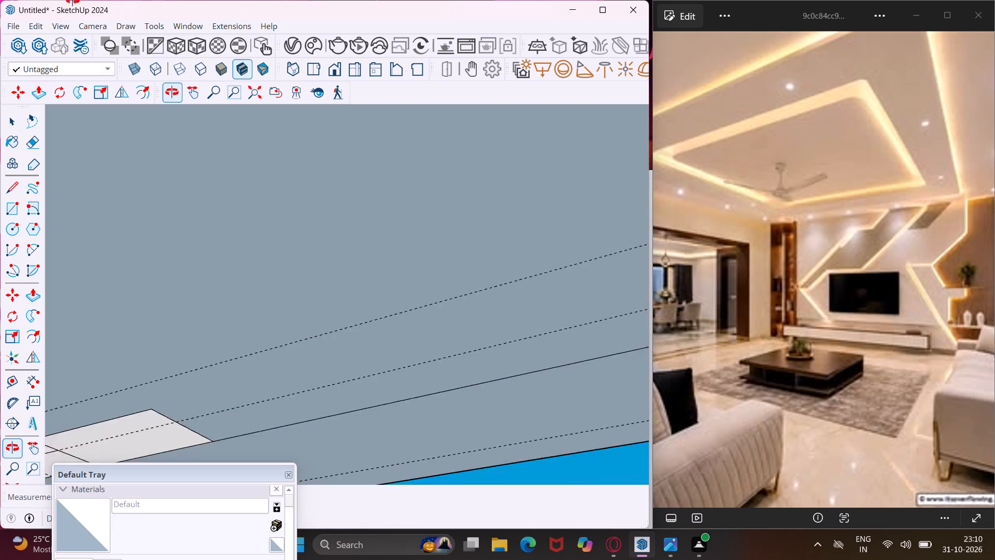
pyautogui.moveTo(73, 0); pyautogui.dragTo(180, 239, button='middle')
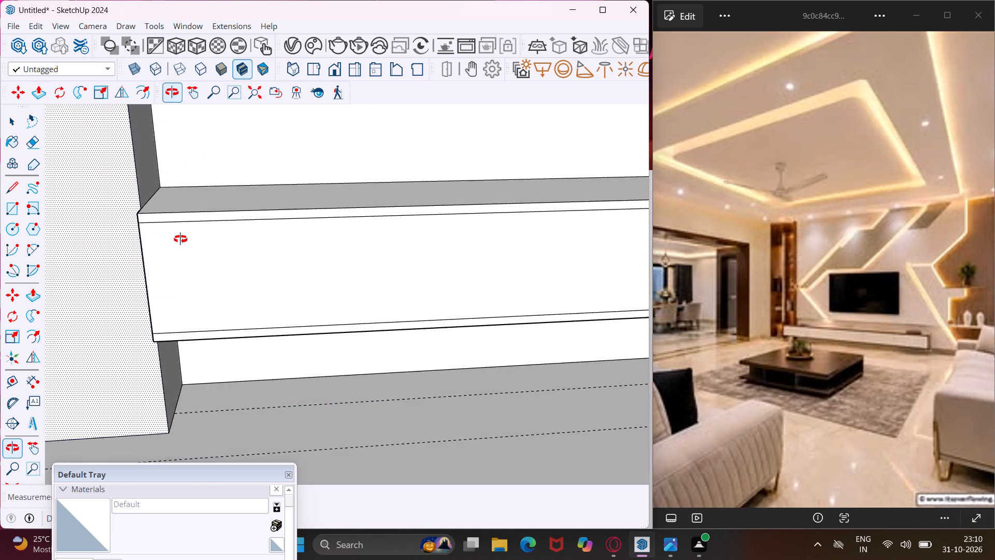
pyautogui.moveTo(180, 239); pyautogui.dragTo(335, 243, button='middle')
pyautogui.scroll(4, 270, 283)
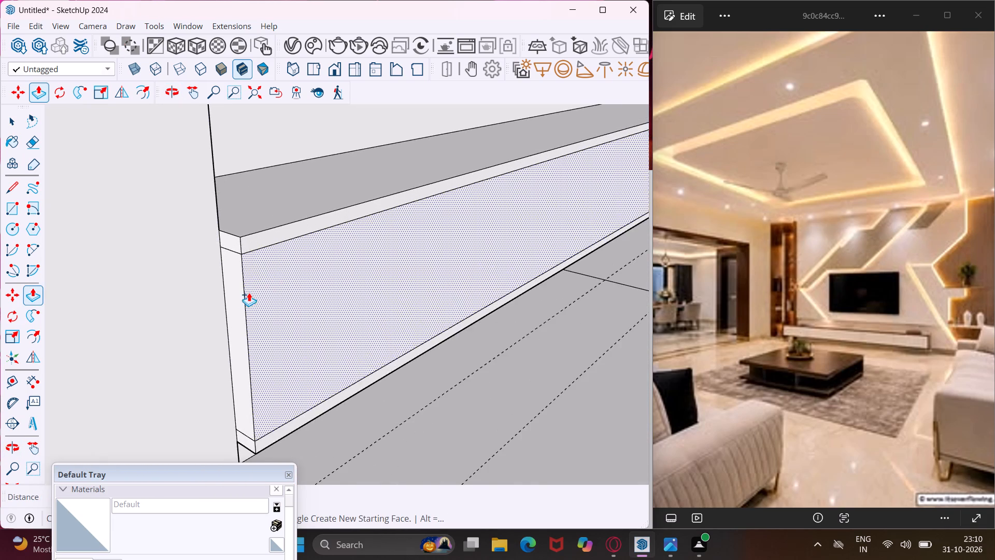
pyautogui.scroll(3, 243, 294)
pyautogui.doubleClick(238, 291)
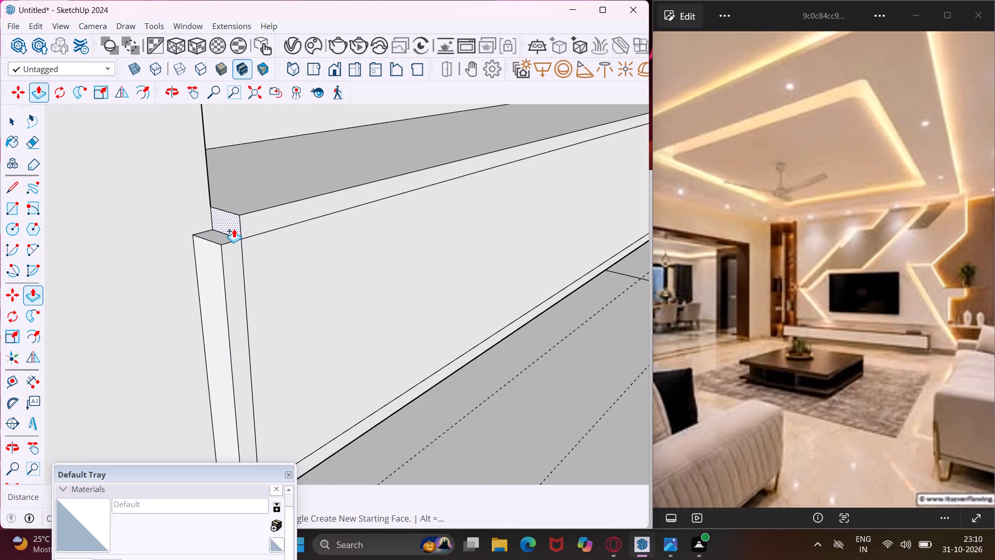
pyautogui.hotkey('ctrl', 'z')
# Push/Pull the cabinet's column-side face inward by a thin strip, and repeat it on the top and bottom panels' side faces.
pyautogui.click(230, 261)
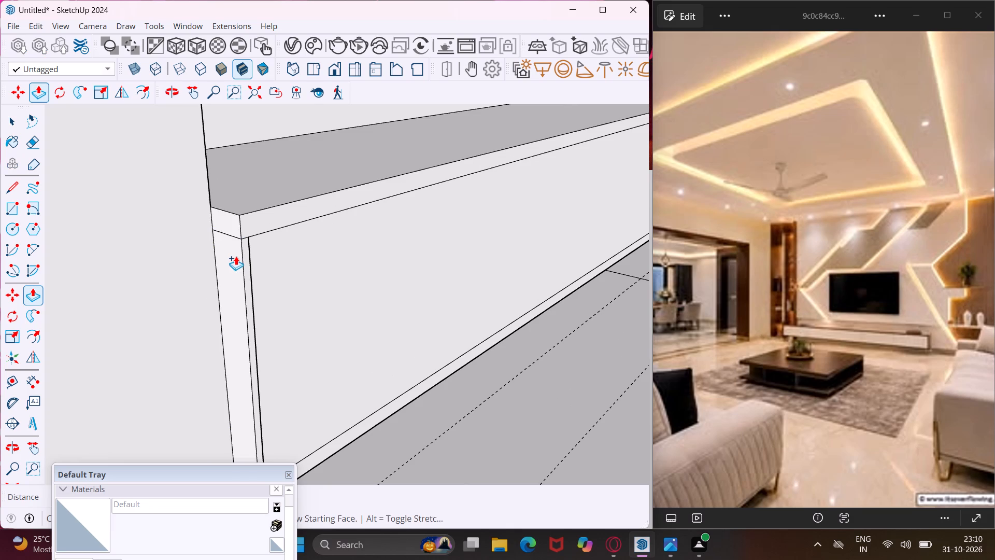
pyautogui.click(249, 250)
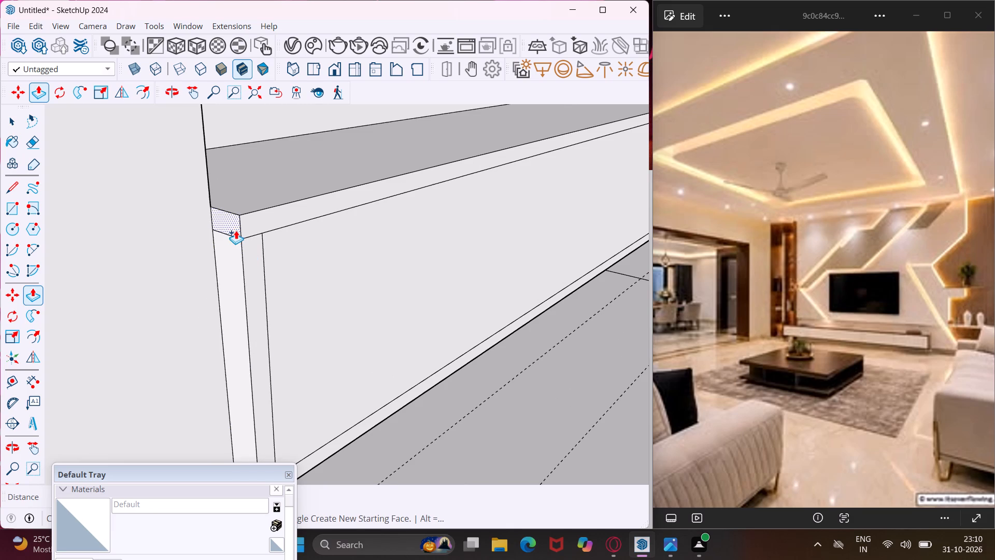
pyautogui.scroll(3, 236, 229)
pyautogui.doubleClick(235, 229)
pyautogui.scroll(-5, 249, 179)
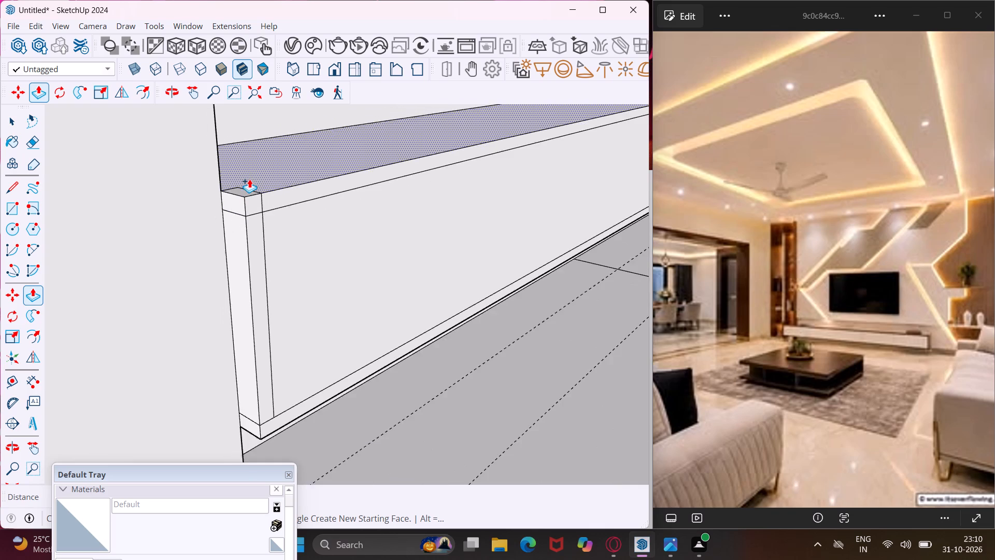
pyautogui.scroll(-2, 250, 180)
pyautogui.scroll(7, 255, 368)
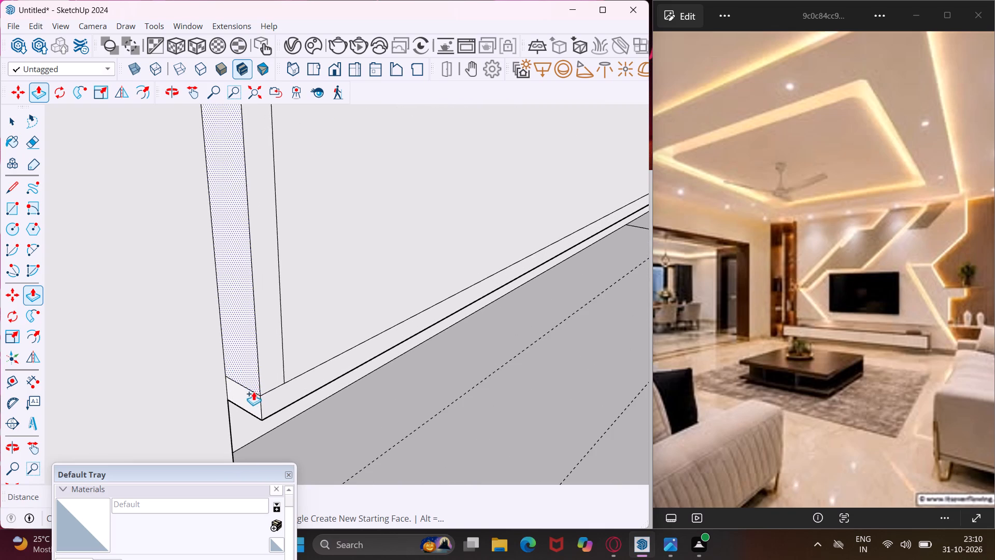
pyautogui.doubleClick(249, 393)
pyautogui.moveTo(289, 354); pyautogui.dragTo(201, 385, button='middle')
pyautogui.press('Escape')
pyautogui.press('space')
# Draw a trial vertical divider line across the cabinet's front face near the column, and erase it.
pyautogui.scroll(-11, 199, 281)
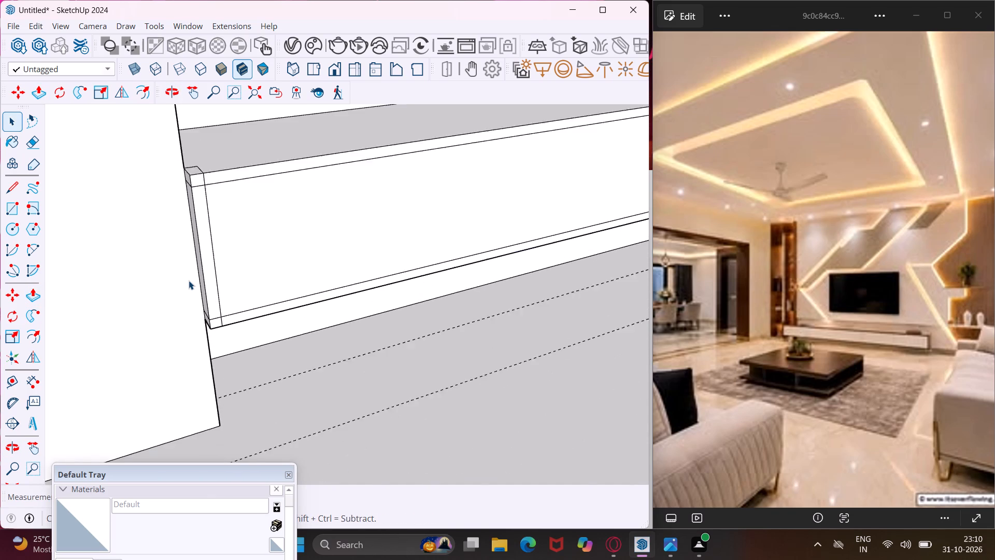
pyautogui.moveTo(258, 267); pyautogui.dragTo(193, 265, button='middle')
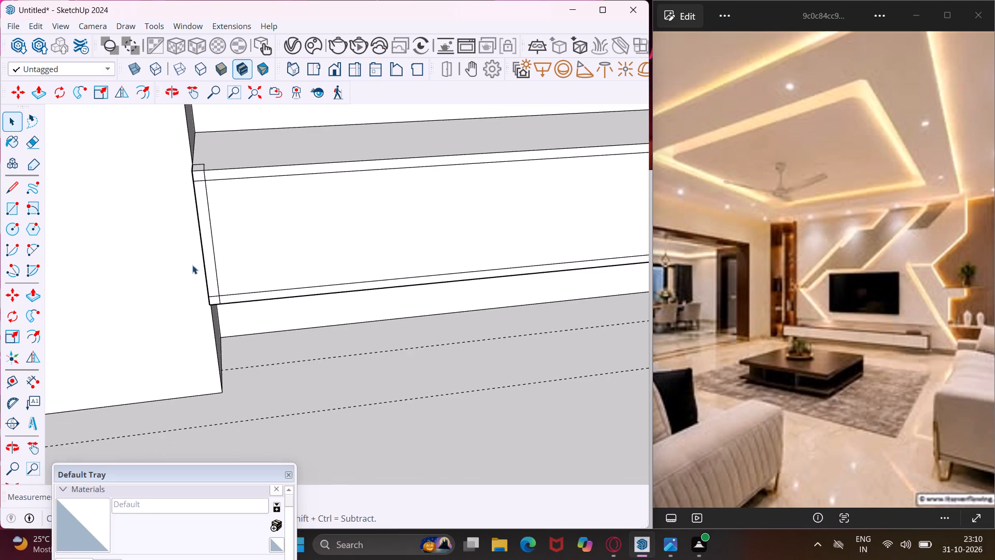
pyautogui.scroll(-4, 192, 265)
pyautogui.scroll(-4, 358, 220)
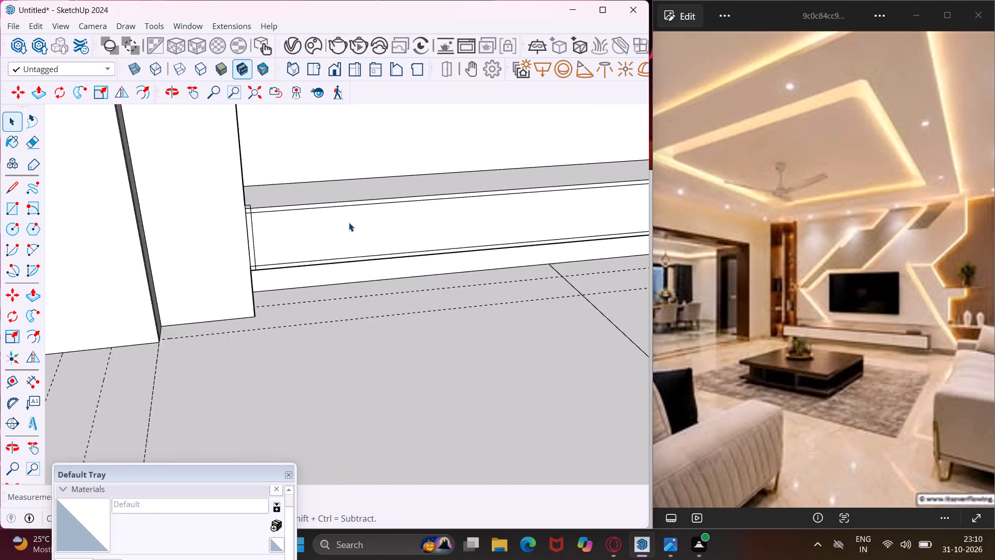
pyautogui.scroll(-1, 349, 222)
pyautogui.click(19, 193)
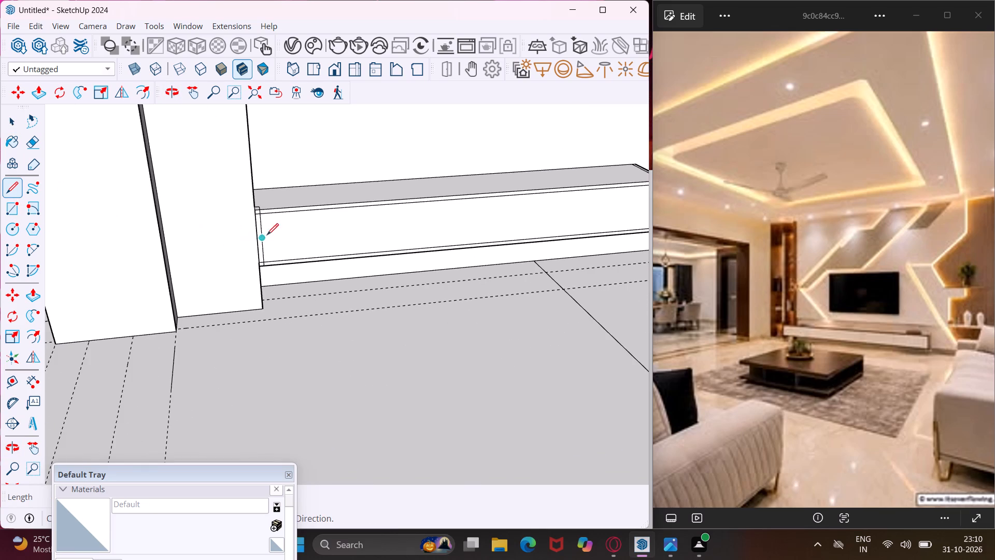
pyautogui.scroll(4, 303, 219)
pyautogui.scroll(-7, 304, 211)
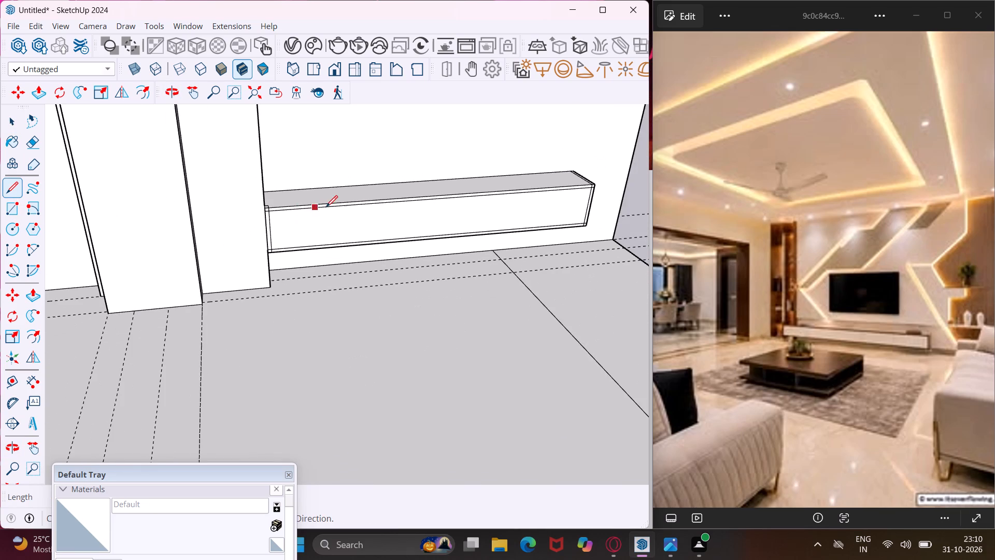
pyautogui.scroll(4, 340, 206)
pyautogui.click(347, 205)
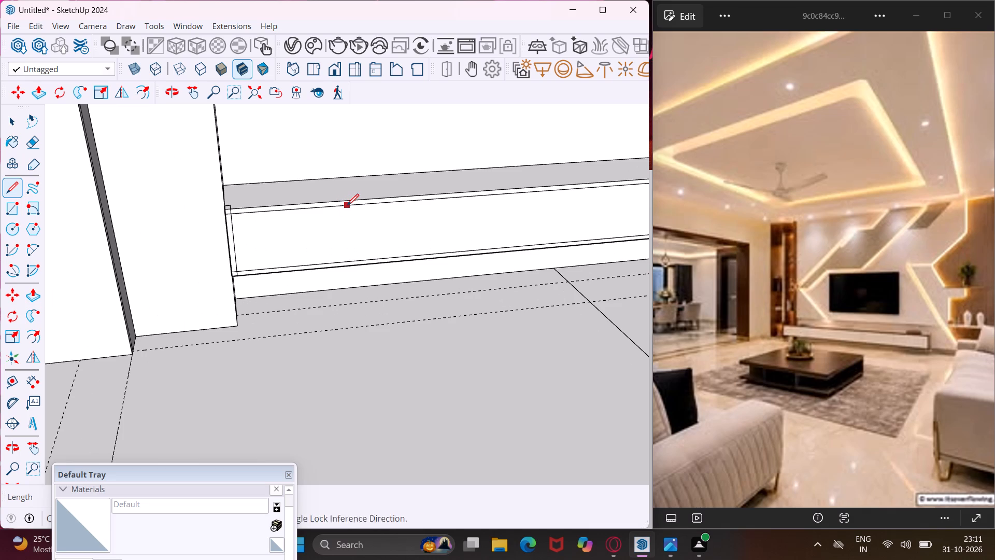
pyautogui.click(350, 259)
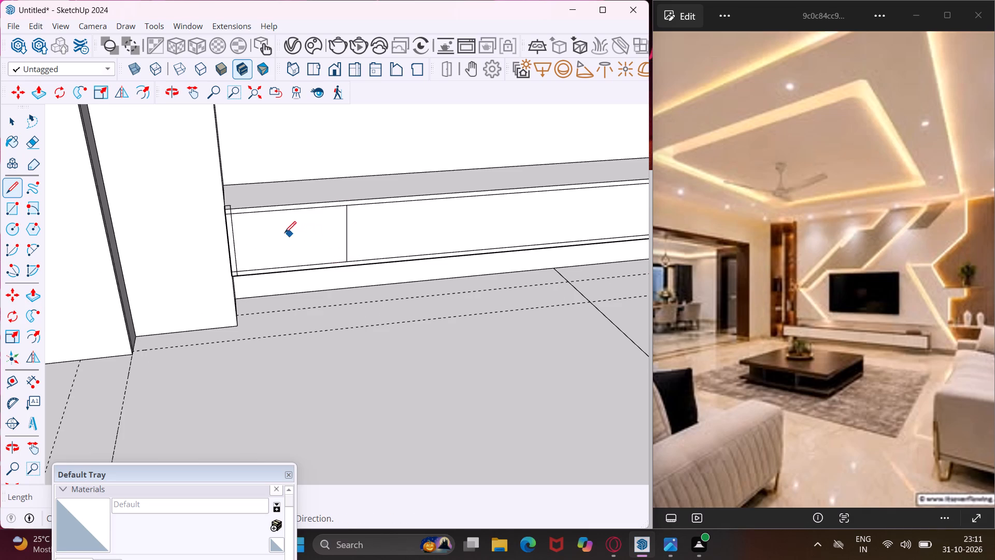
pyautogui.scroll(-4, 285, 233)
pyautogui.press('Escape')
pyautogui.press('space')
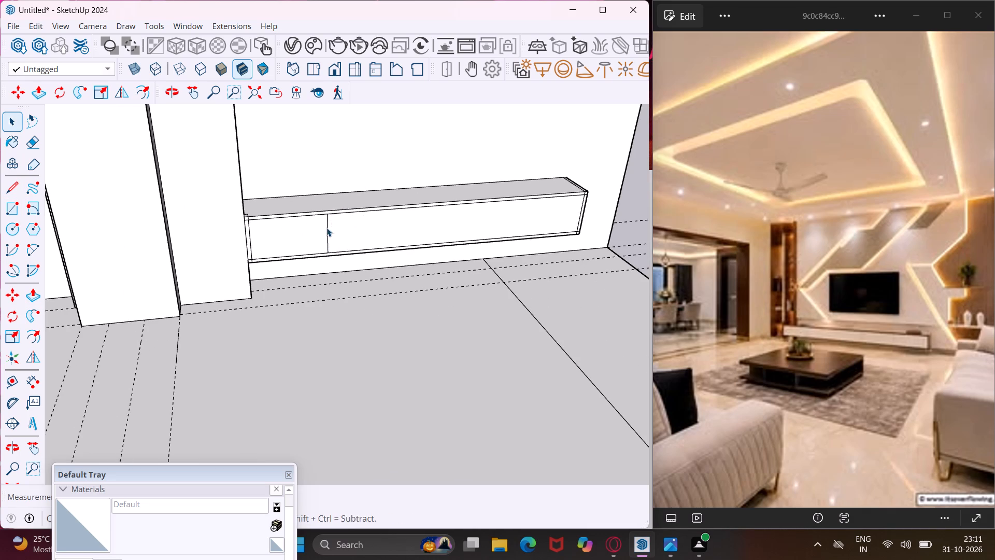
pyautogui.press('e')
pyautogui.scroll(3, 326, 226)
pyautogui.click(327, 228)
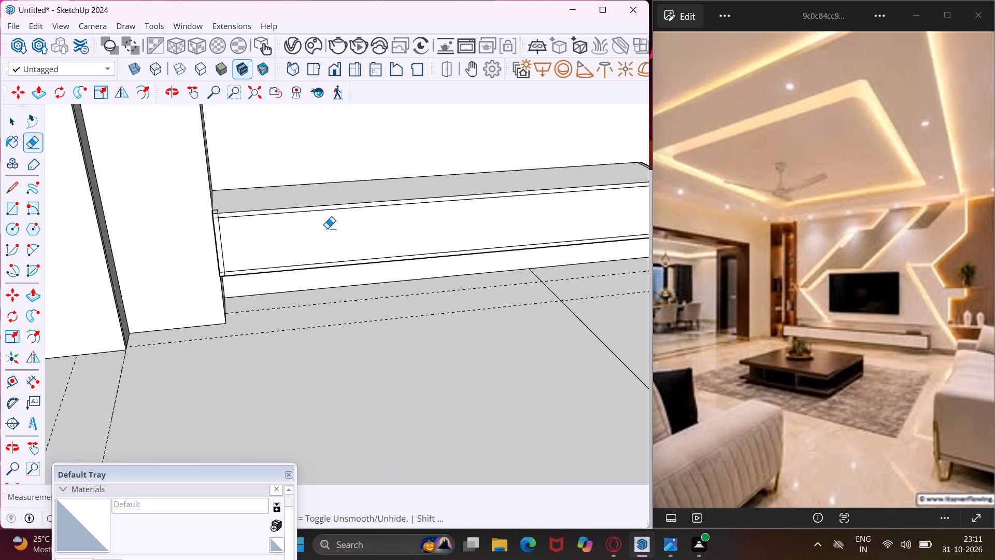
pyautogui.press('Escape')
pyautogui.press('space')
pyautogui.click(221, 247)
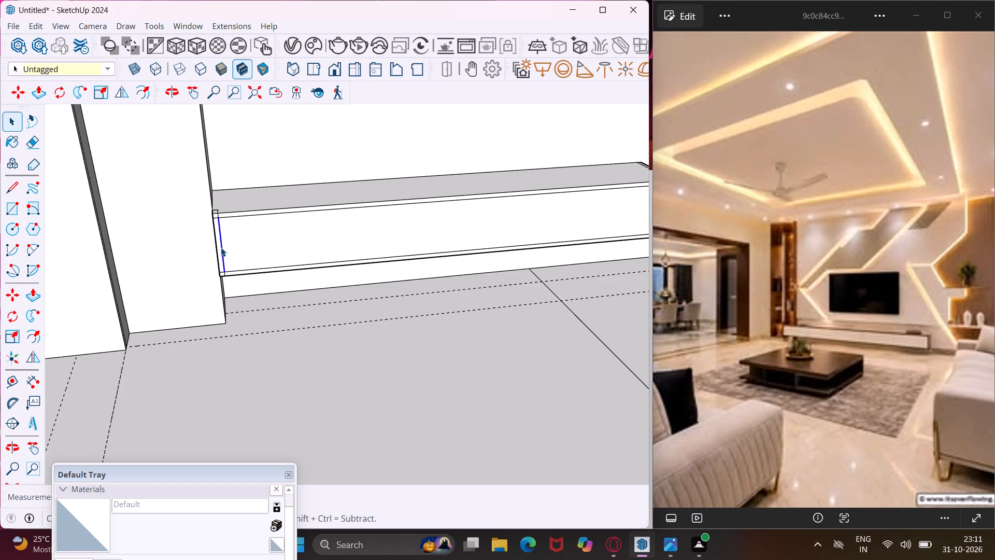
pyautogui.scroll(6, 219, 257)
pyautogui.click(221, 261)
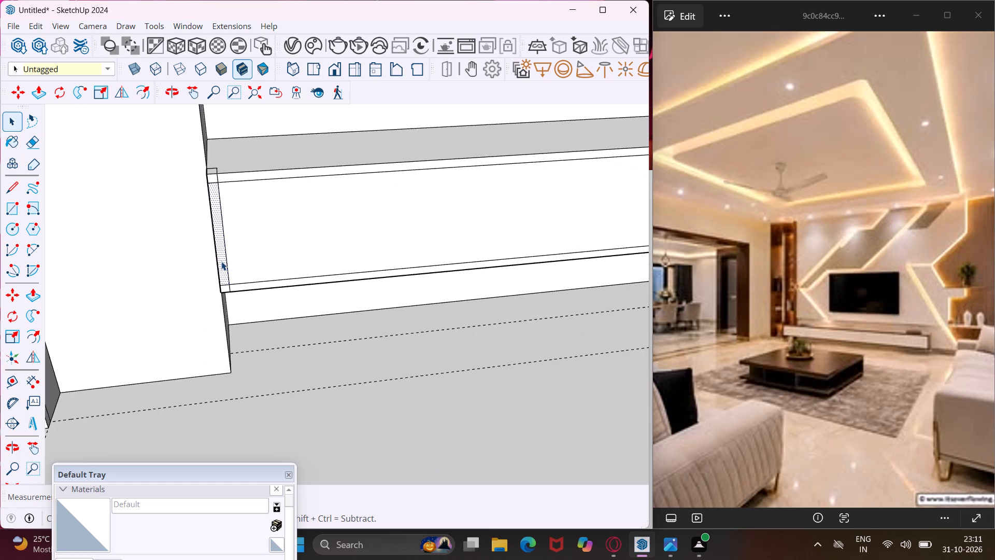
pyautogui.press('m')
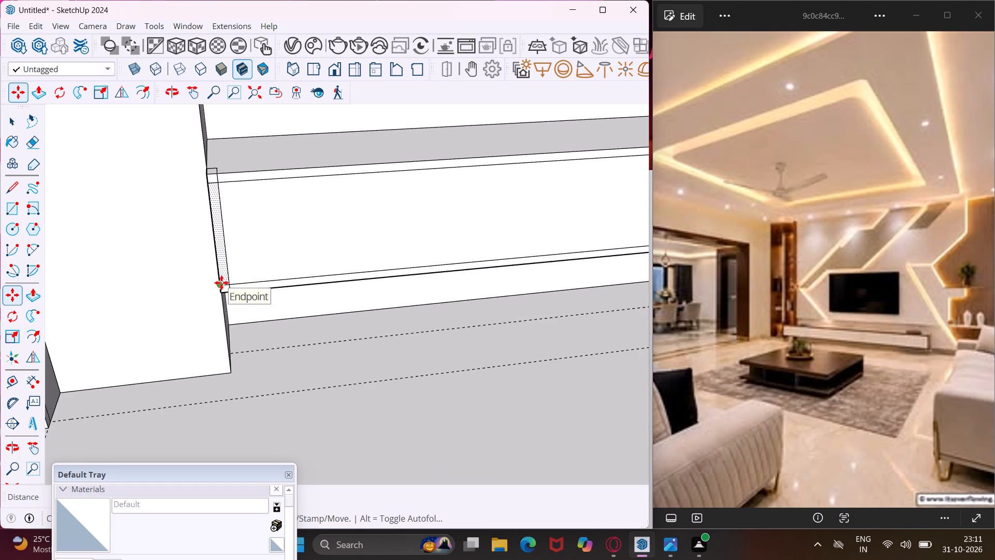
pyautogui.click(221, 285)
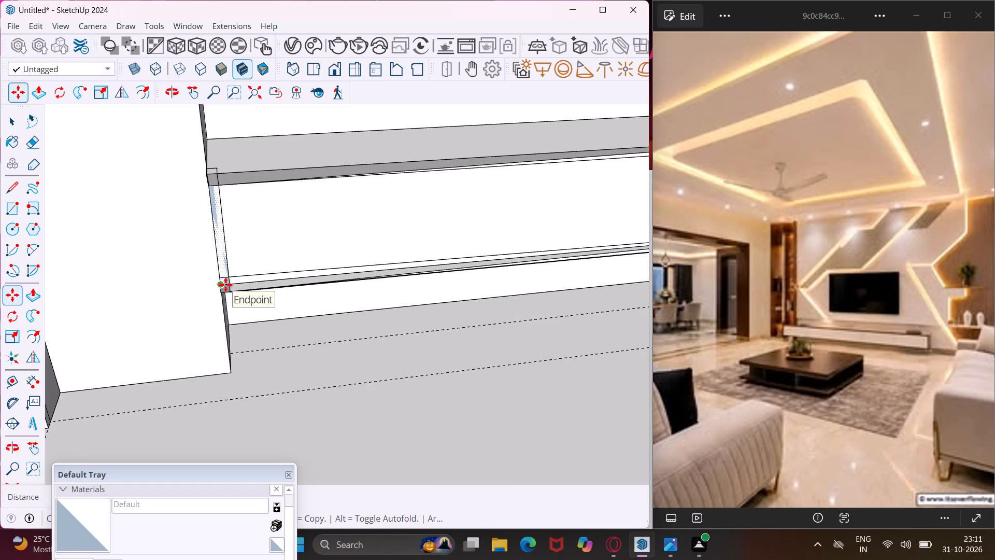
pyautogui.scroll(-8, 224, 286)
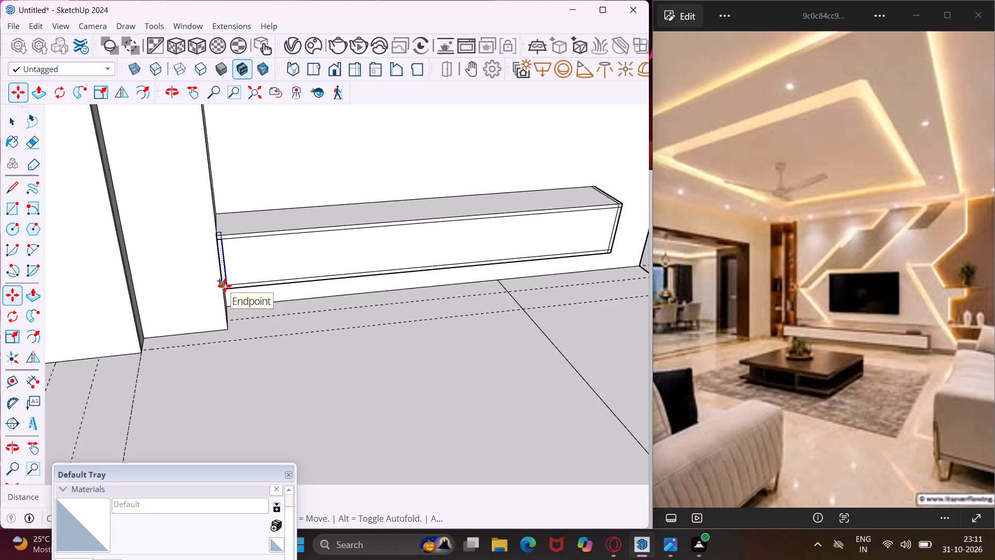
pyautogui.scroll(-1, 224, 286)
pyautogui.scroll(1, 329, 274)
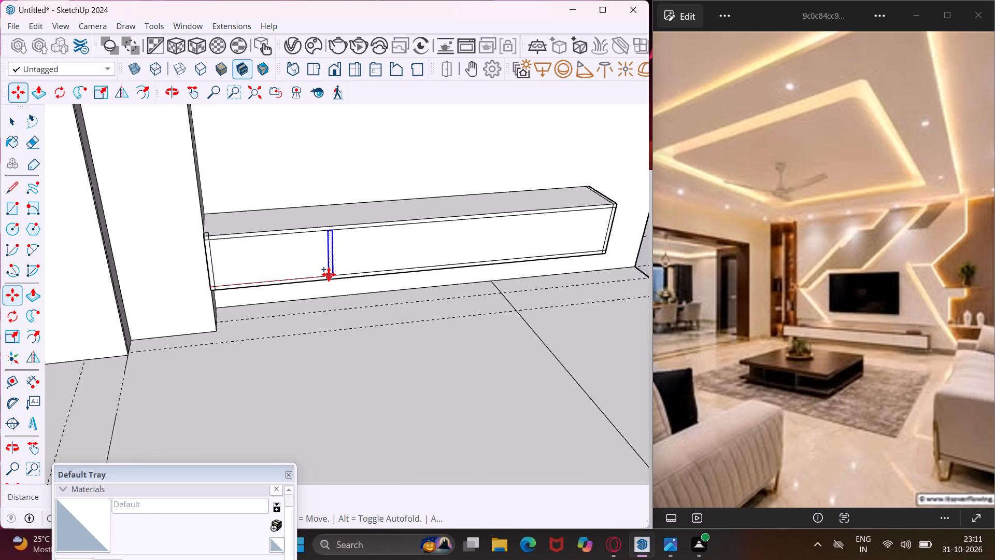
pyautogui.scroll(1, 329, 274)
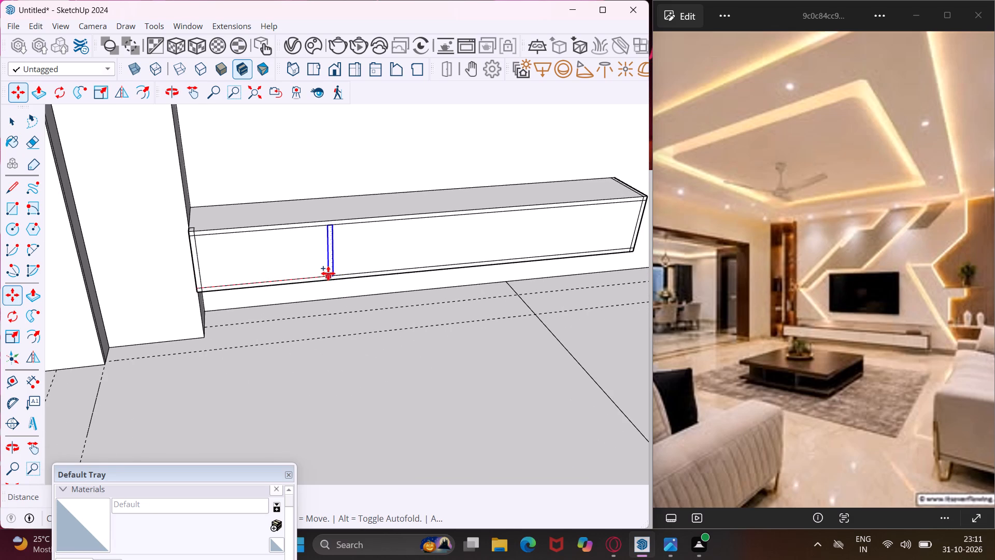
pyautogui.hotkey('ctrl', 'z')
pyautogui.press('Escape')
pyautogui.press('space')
# Copy the column-side panel's inner front edge to the opposite end panel's inner edge, dividing the span into 5 equal bays with /5.
pyautogui.scroll(4, 195, 264)
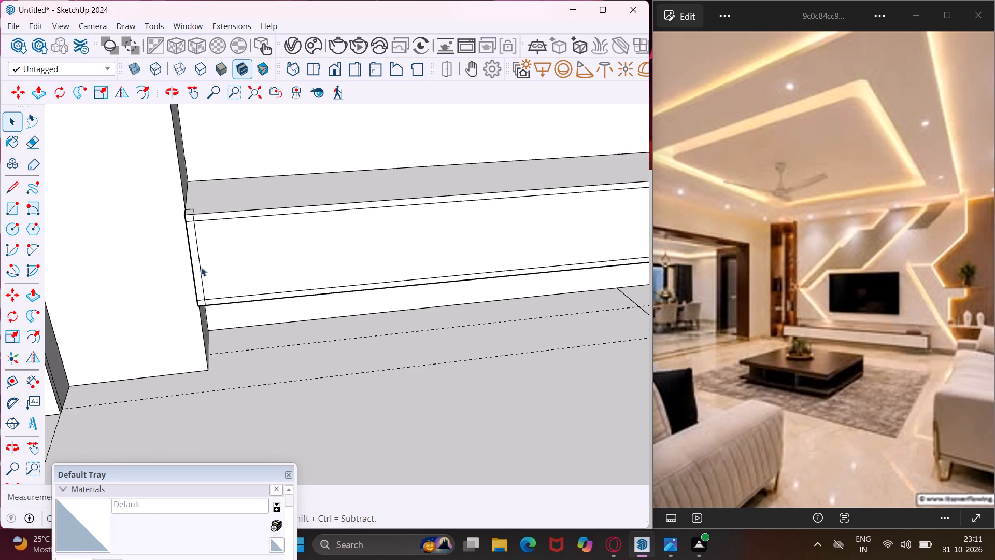
pyautogui.click(200, 265)
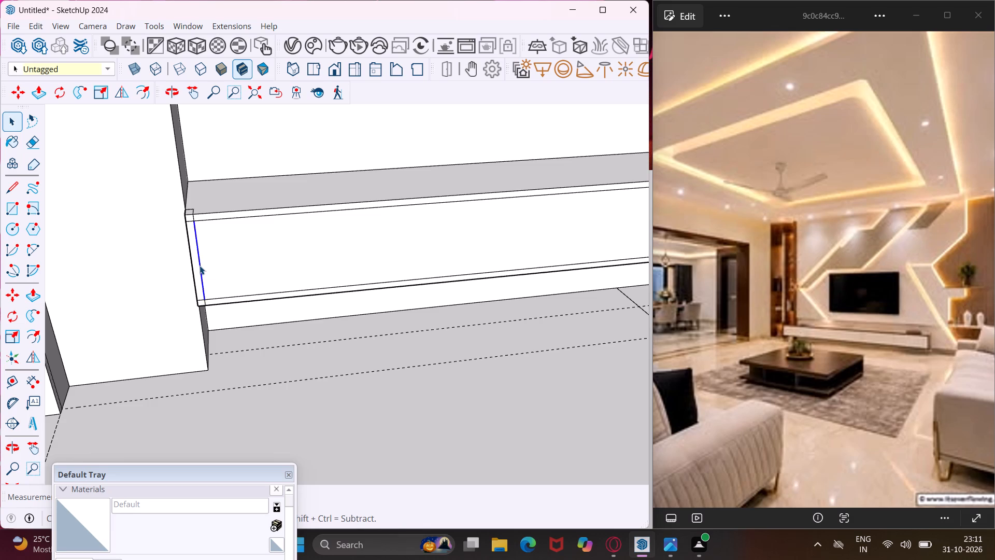
pyautogui.press('m')
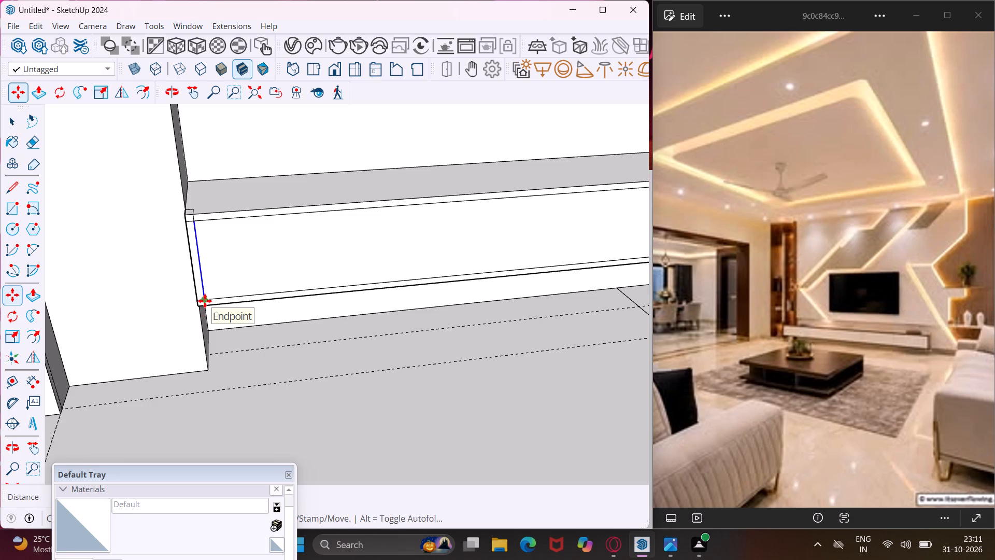
pyautogui.click(205, 301)
pyautogui.scroll(-4, 214, 300)
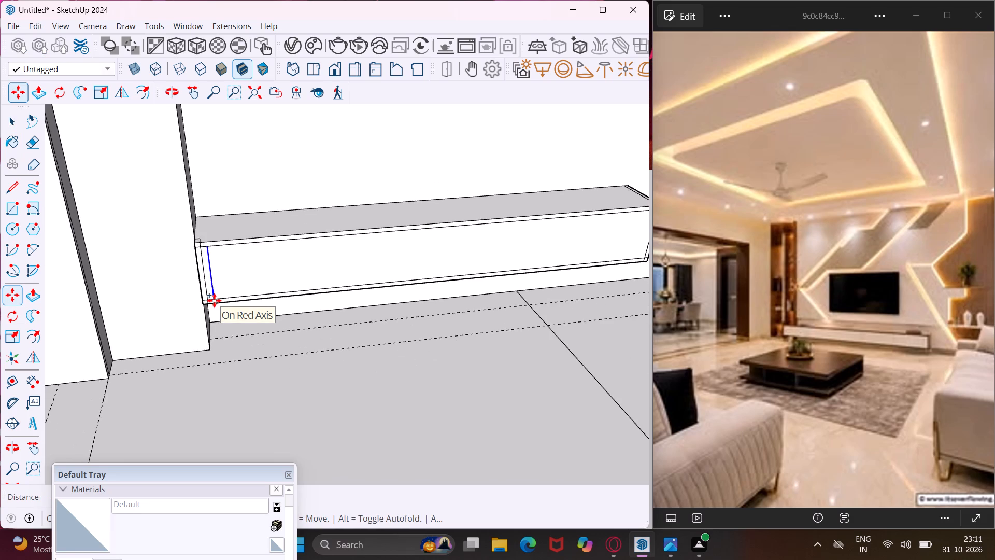
pyautogui.scroll(-4, 214, 300)
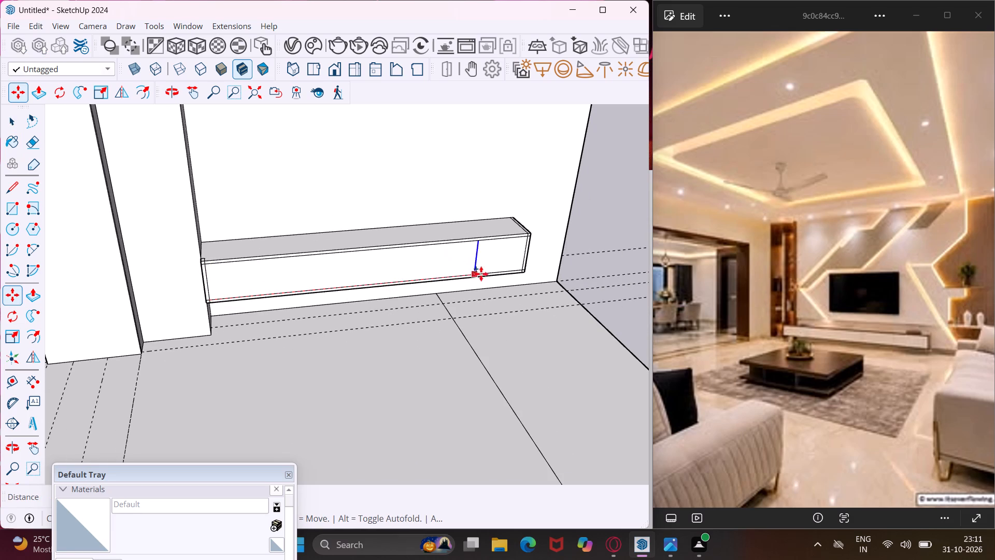
pyautogui.scroll(10, 523, 271)
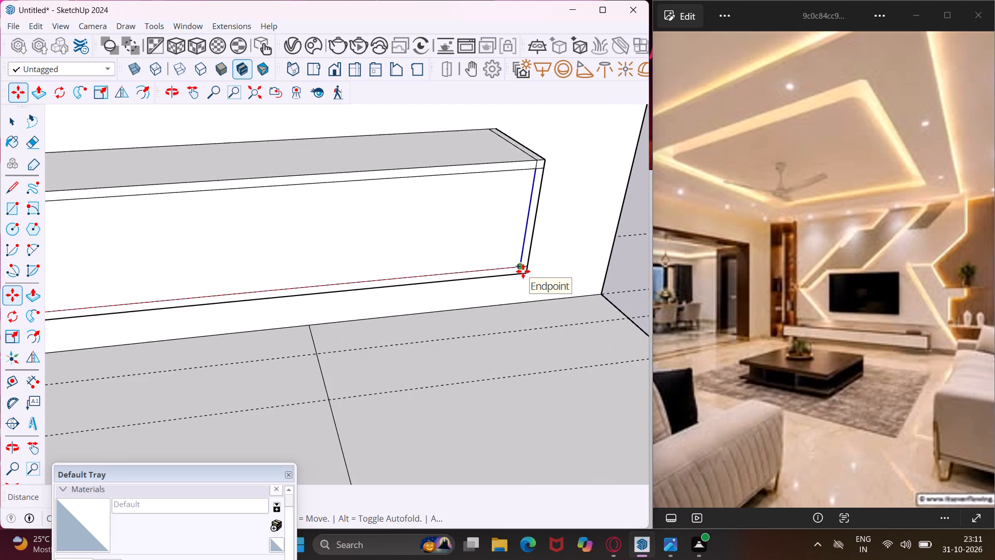
pyautogui.click(520, 269)
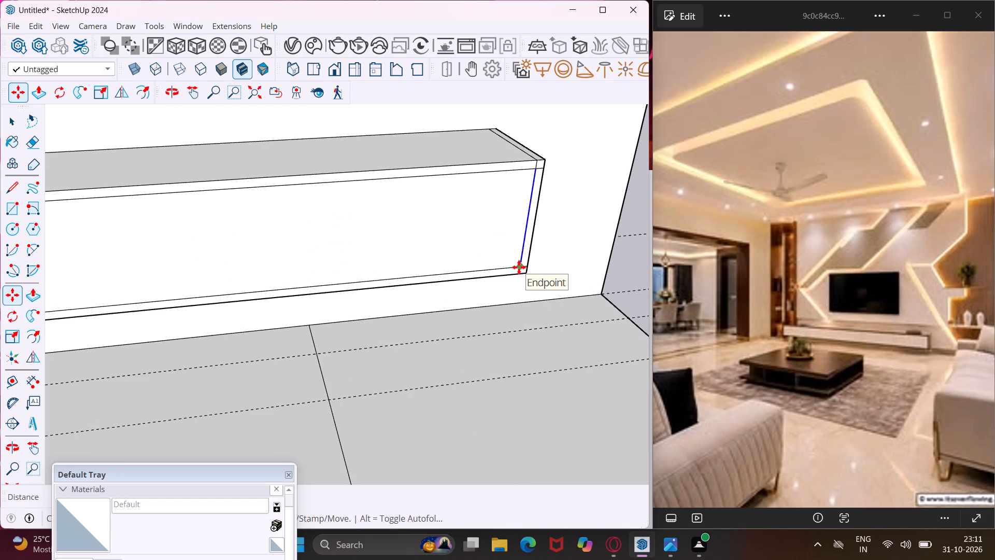
pyautogui.write('/5')
pyautogui.press('Return')
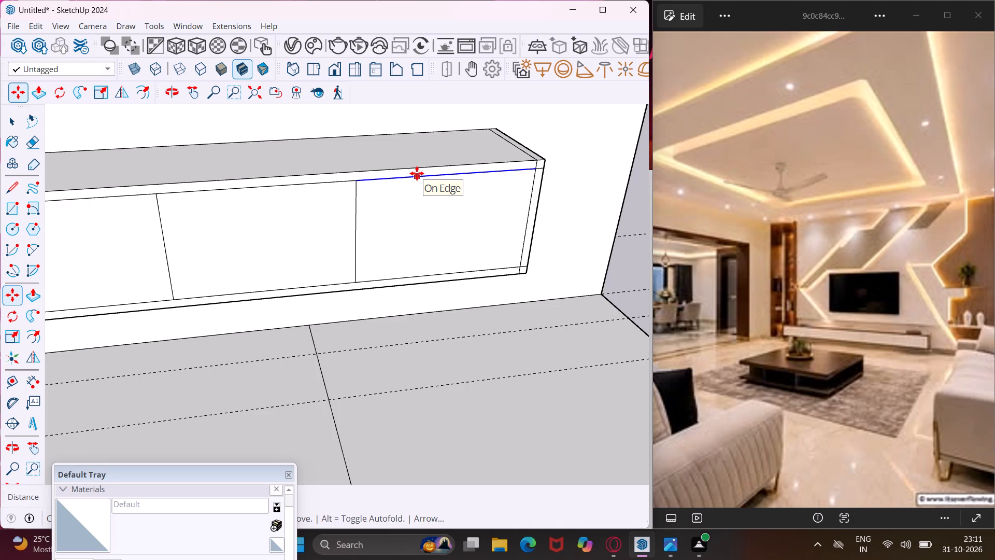
pyautogui.press('Escape')
pyautogui.press('space')
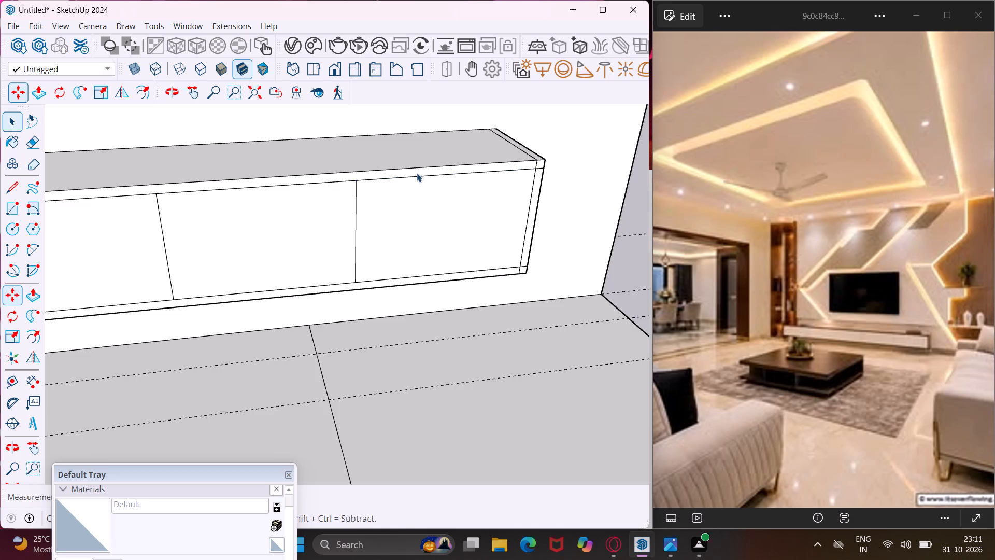
# Copy the divider line nearest the column .4" toward the column to form a thin gap strip.
pyautogui.scroll(-10, 440, 183)
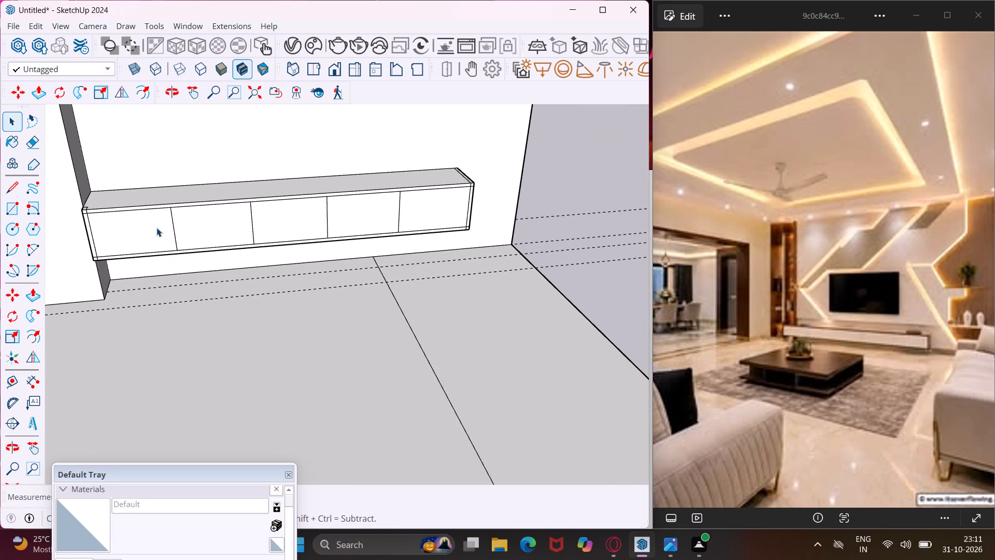
pyautogui.scroll(19, 159, 214)
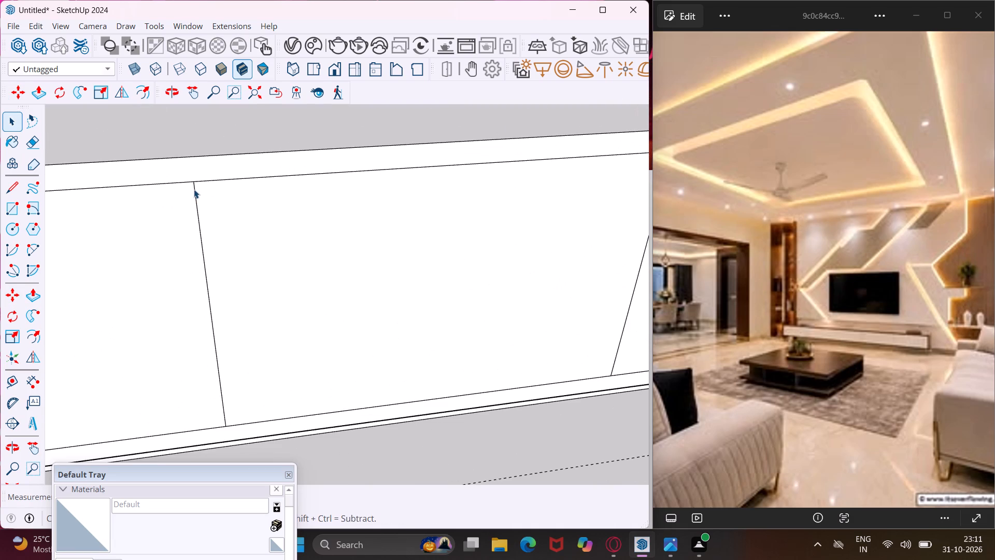
pyautogui.click(194, 188)
pyautogui.press('m')
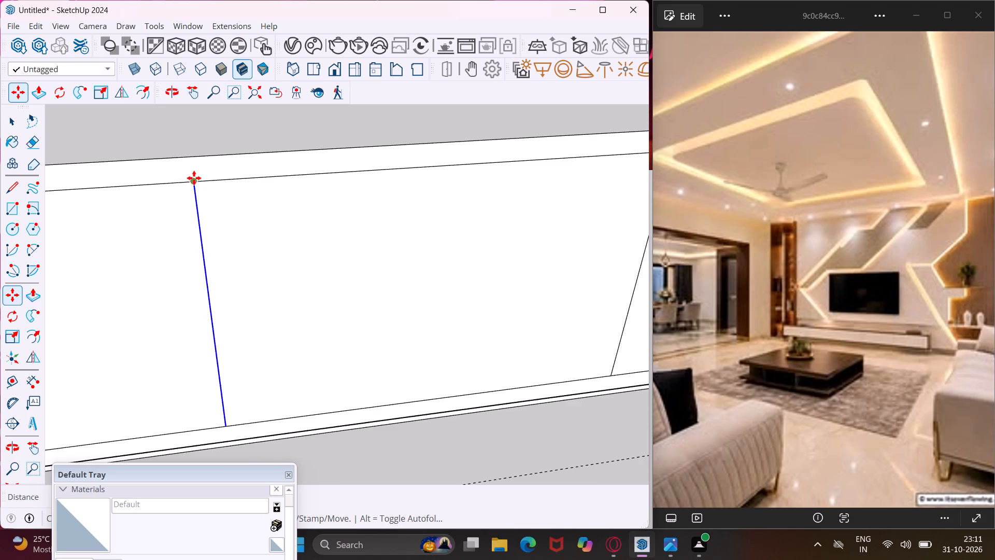
pyautogui.scroll(3, 194, 178)
pyautogui.click(195, 181)
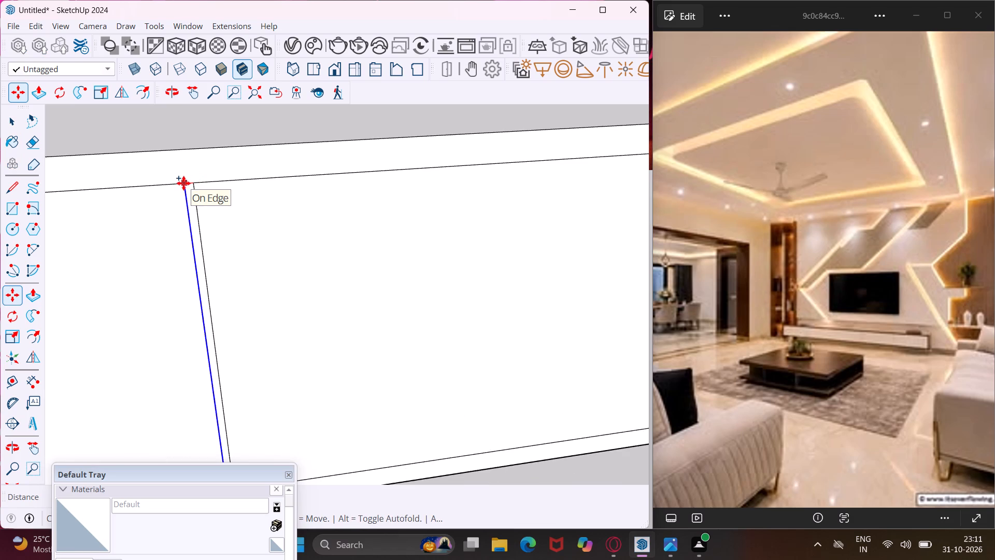
pyautogui.write('.4"')
pyautogui.press('Return')
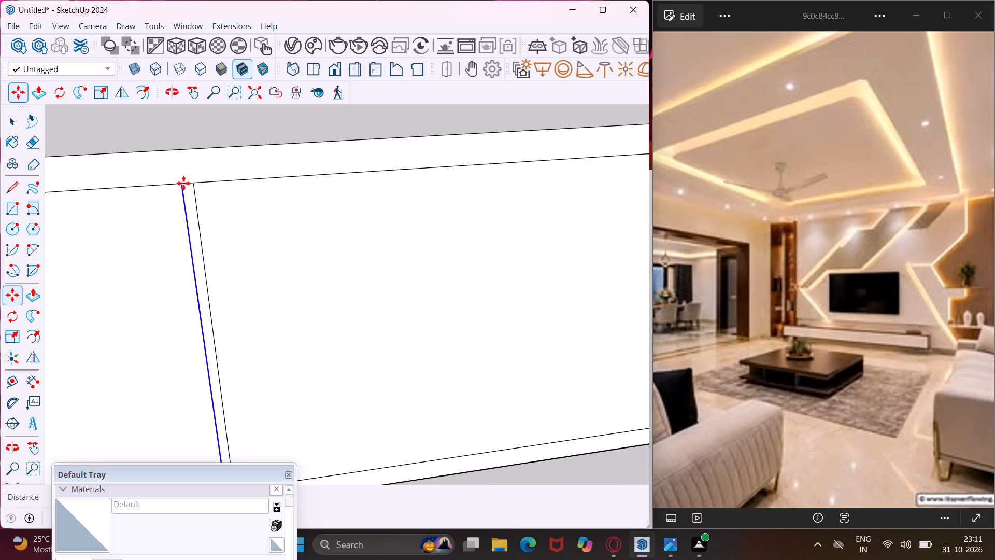
pyautogui.press('Escape')
pyautogui.press('space')
# Copy the second divider line from the column slightly toward the column to form a thin gap strip.
pyautogui.scroll(-7, 157, 188)
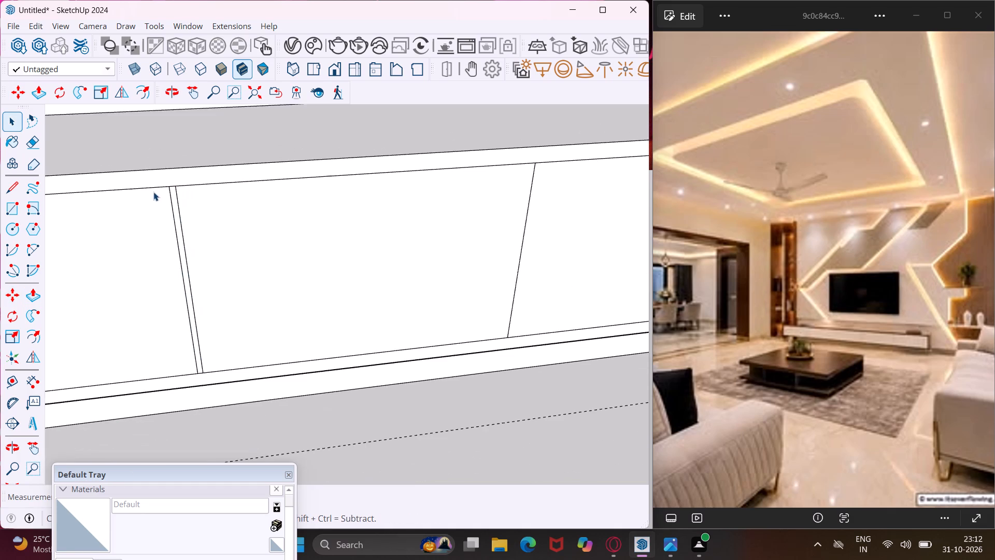
pyautogui.scroll(-13, 150, 192)
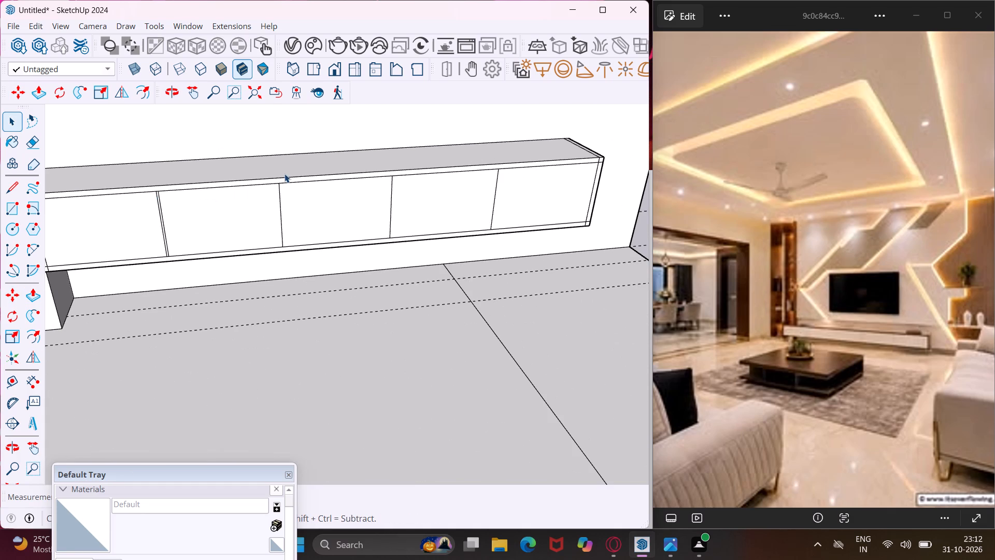
pyautogui.scroll(2, 281, 185)
pyautogui.scroll(-7, 282, 185)
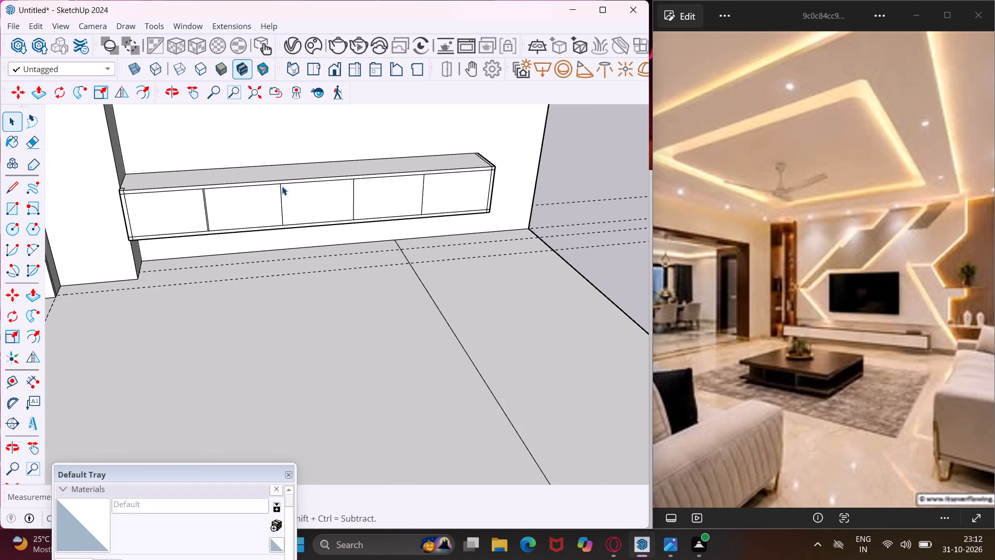
pyautogui.scroll(16, 282, 186)
pyautogui.click(271, 185)
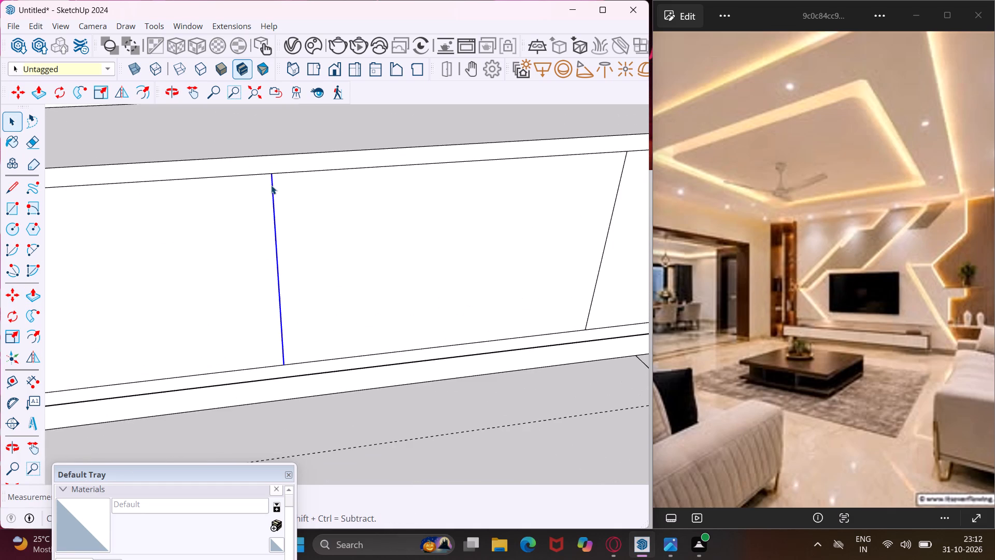
pyautogui.press('m')
pyautogui.scroll(4, 268, 181)
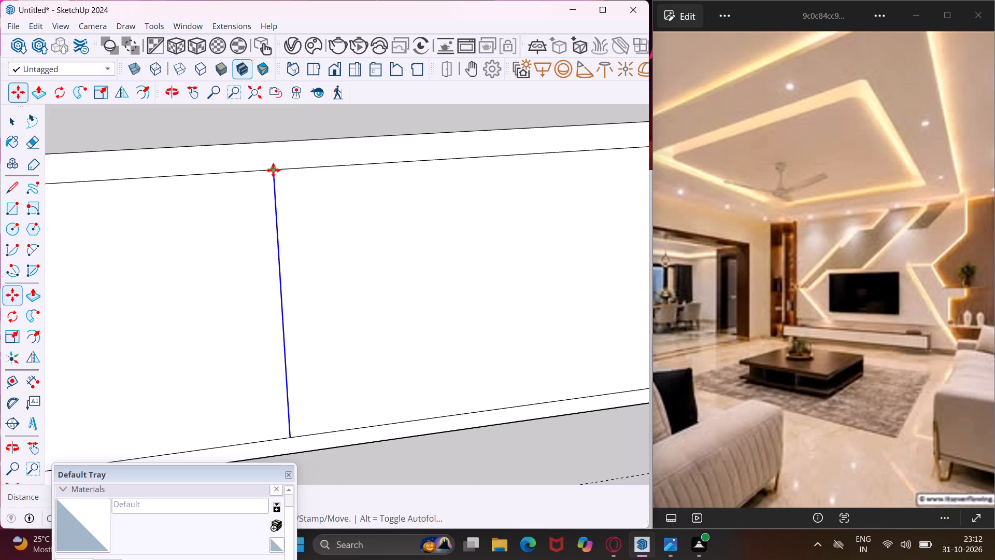
pyautogui.click(275, 167)
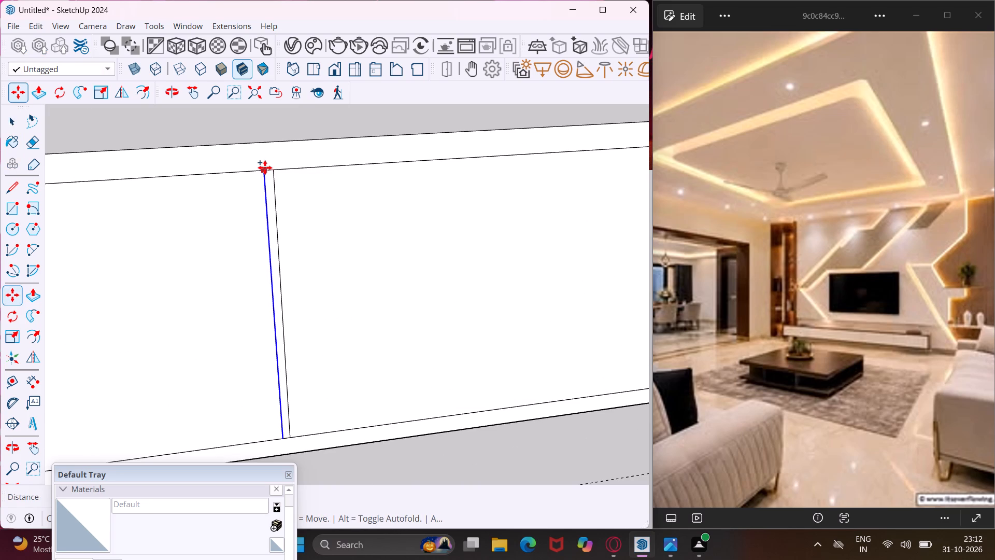
pyautogui.click(265, 167)
pyautogui.scroll(-10, 216, 189)
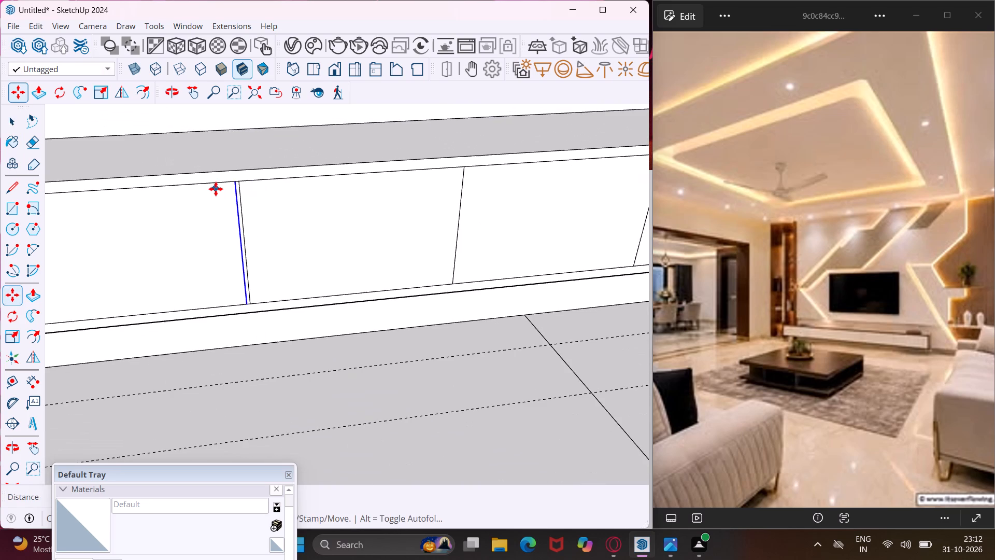
pyautogui.scroll(-7, 221, 190)
pyautogui.press('Escape')
pyautogui.press('space')
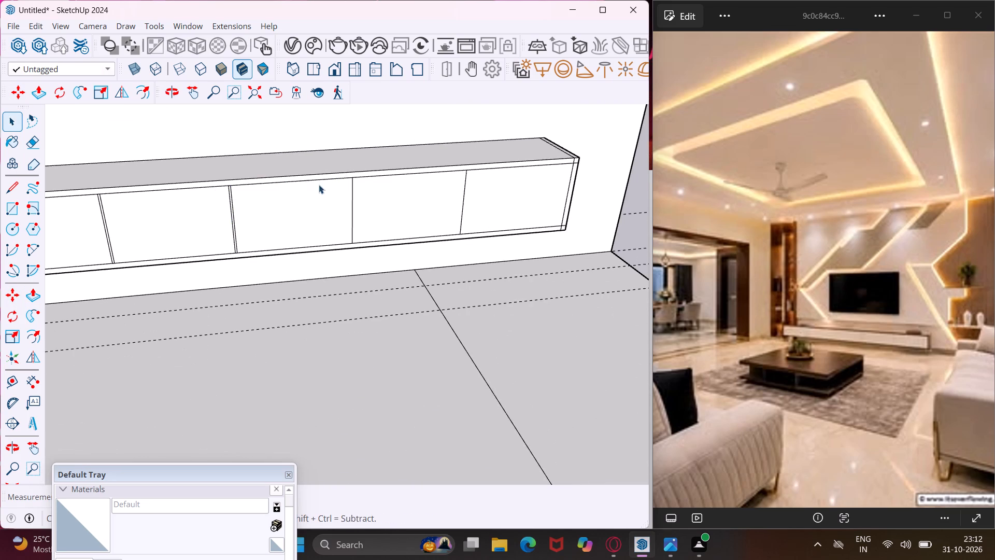
# Copy the third divider line from the column slightly toward the column to form a matching thin gap strip.
pyautogui.scroll(12, 362, 175)
pyautogui.click(347, 187)
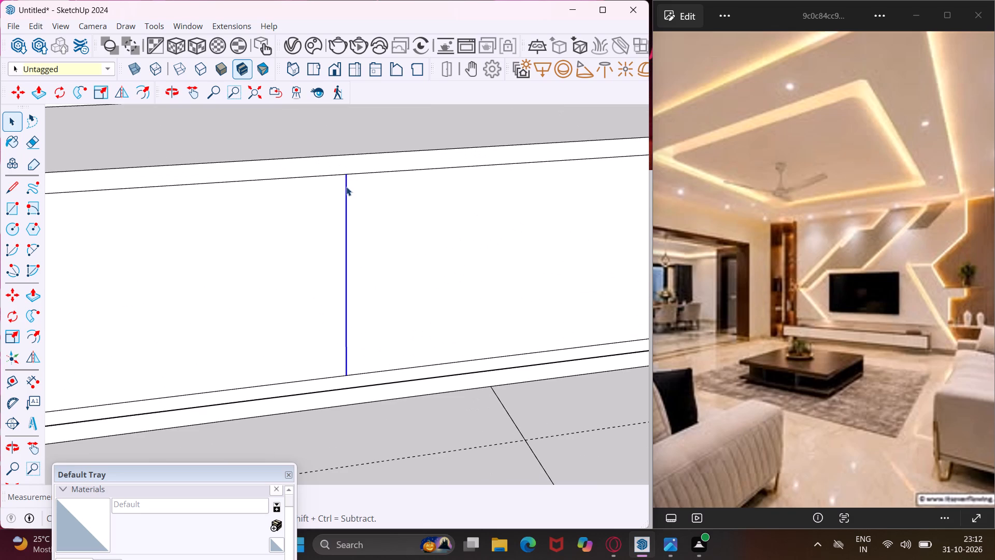
pyautogui.press('m')
pyautogui.scroll(3, 346, 178)
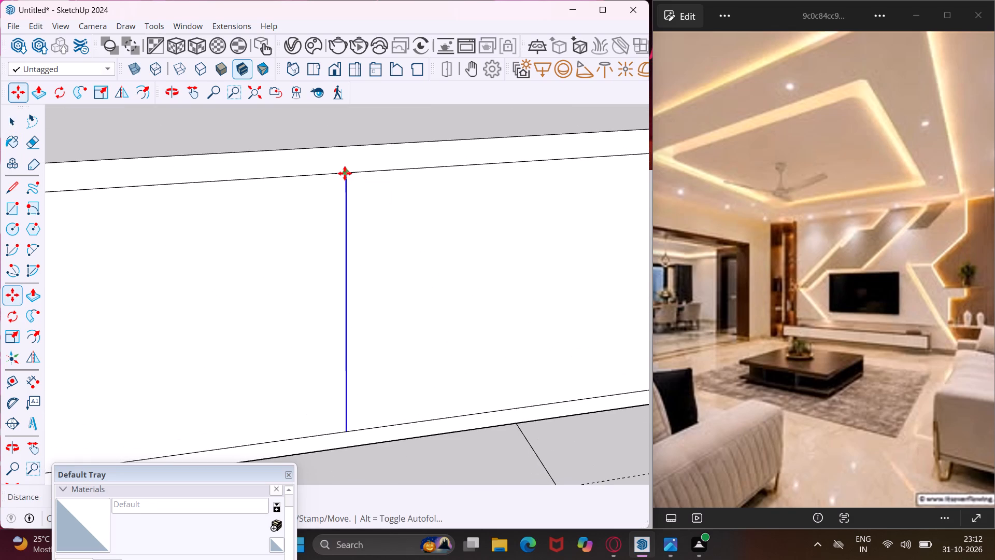
pyautogui.click(345, 173)
pyautogui.click(333, 173)
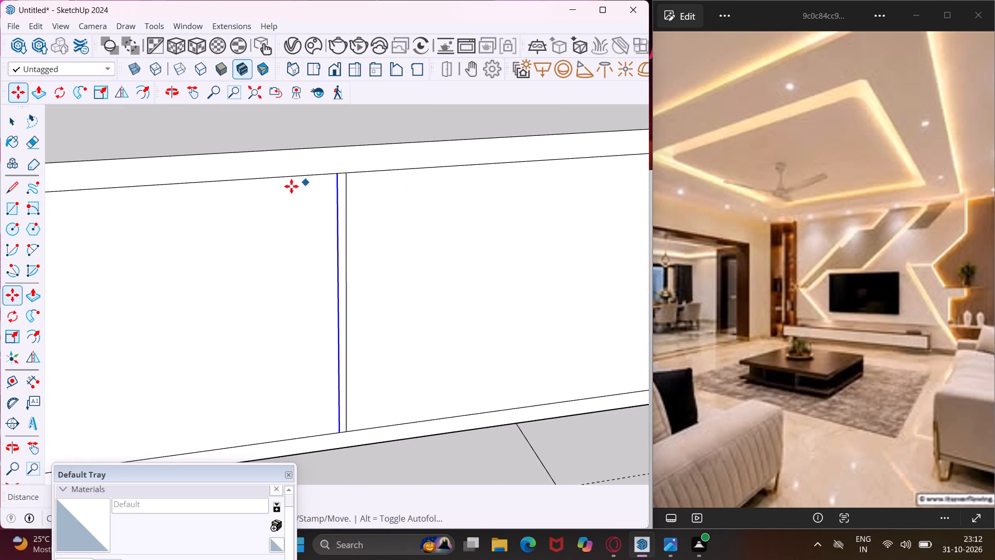
pyautogui.scroll(-12, 272, 194)
pyautogui.press('Escape')
pyautogui.press('space')
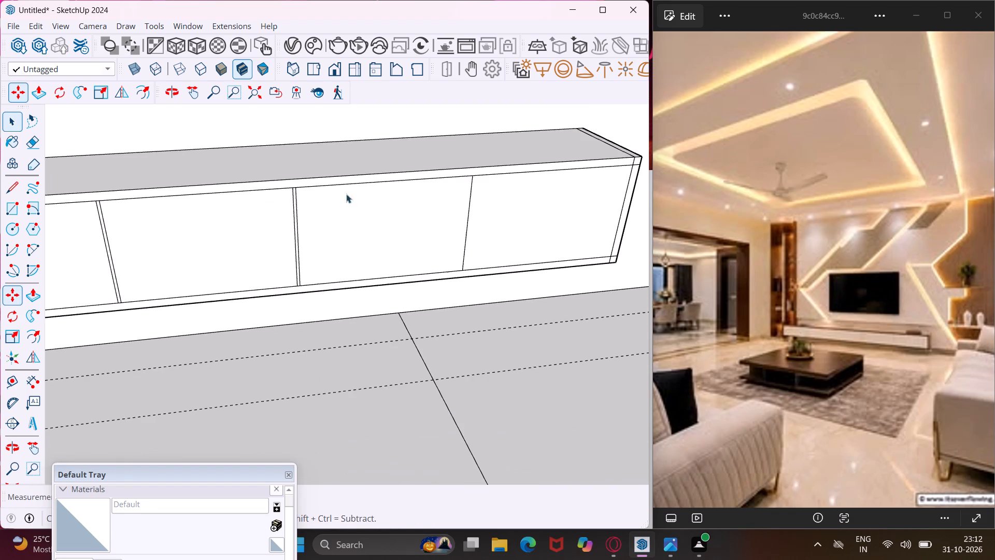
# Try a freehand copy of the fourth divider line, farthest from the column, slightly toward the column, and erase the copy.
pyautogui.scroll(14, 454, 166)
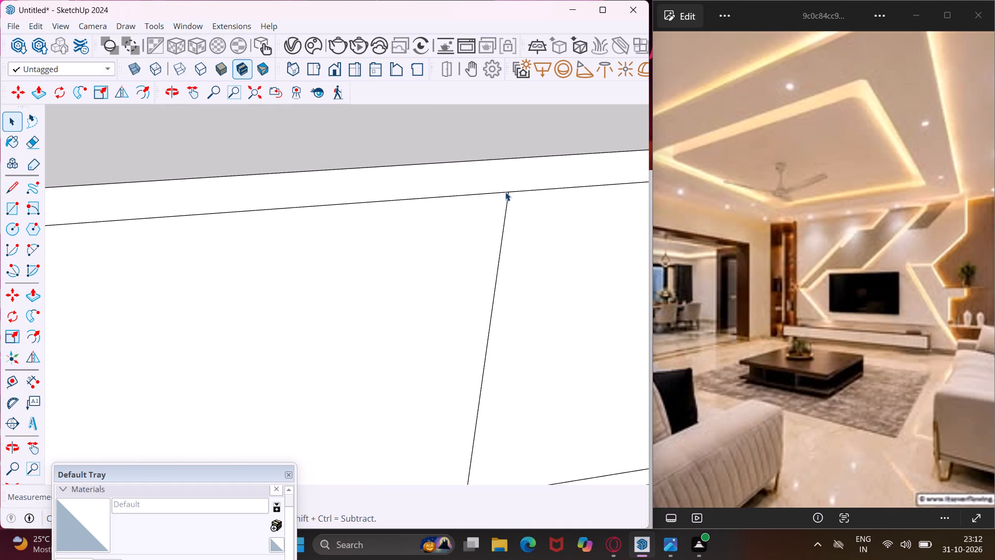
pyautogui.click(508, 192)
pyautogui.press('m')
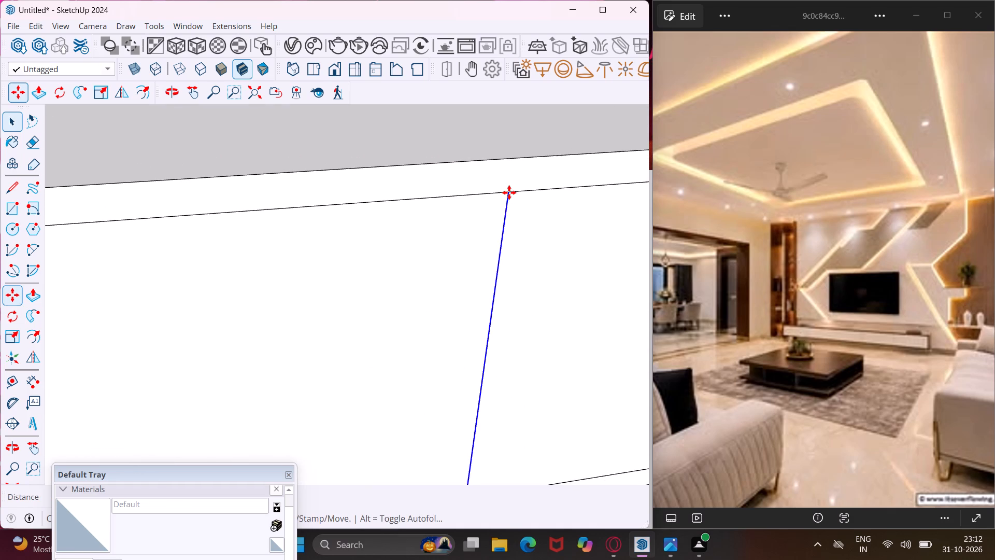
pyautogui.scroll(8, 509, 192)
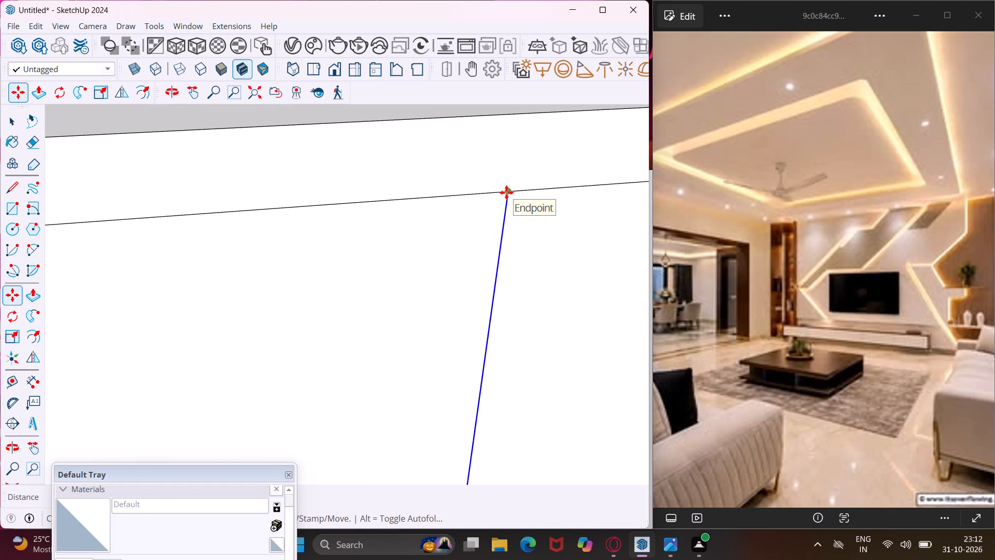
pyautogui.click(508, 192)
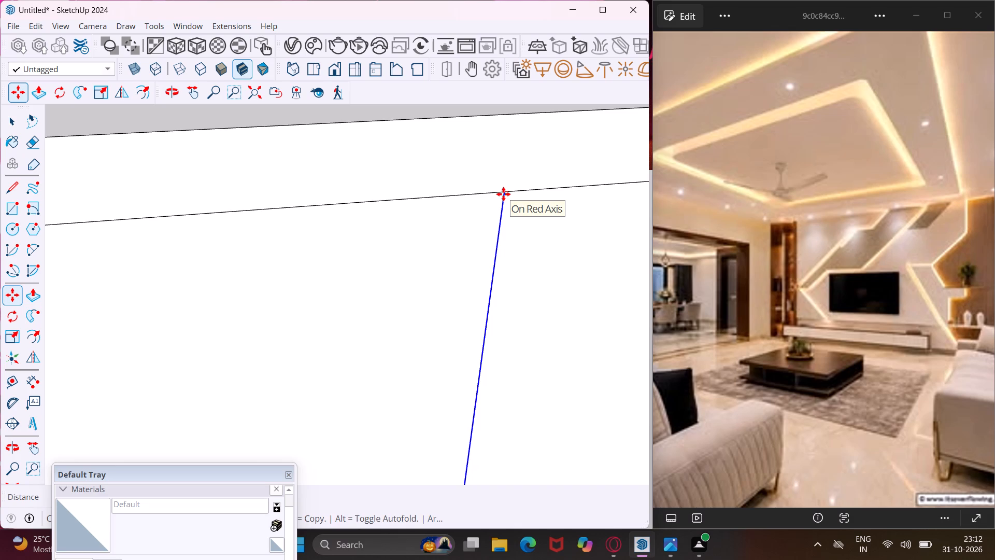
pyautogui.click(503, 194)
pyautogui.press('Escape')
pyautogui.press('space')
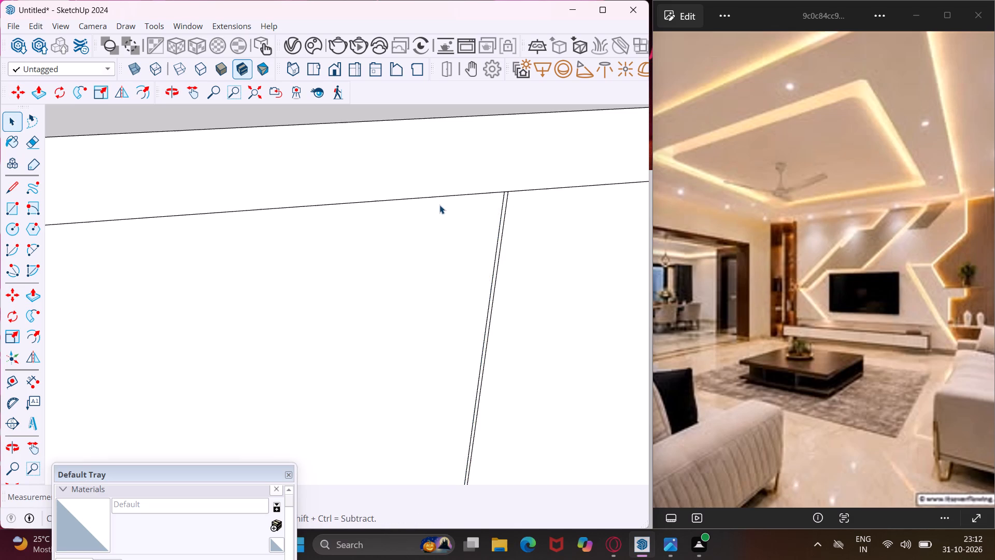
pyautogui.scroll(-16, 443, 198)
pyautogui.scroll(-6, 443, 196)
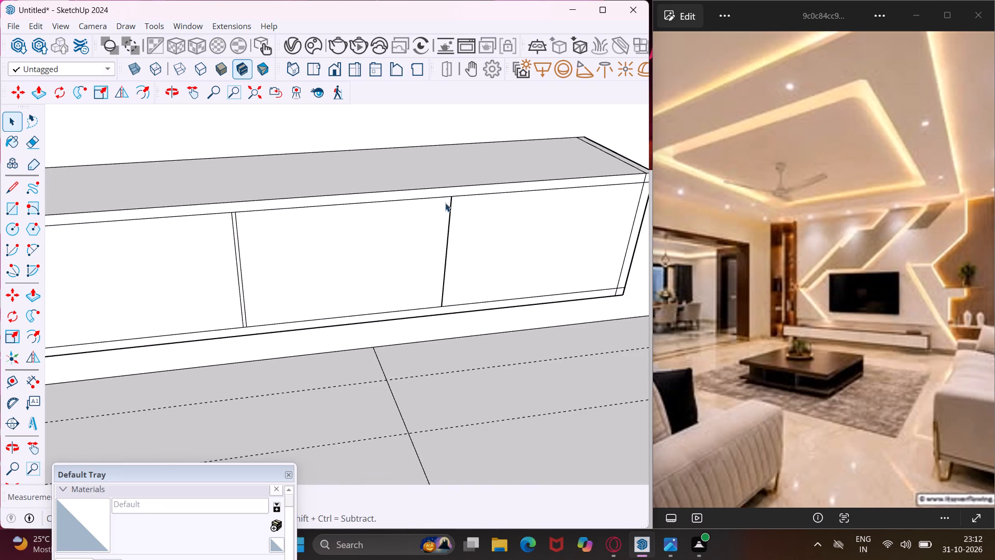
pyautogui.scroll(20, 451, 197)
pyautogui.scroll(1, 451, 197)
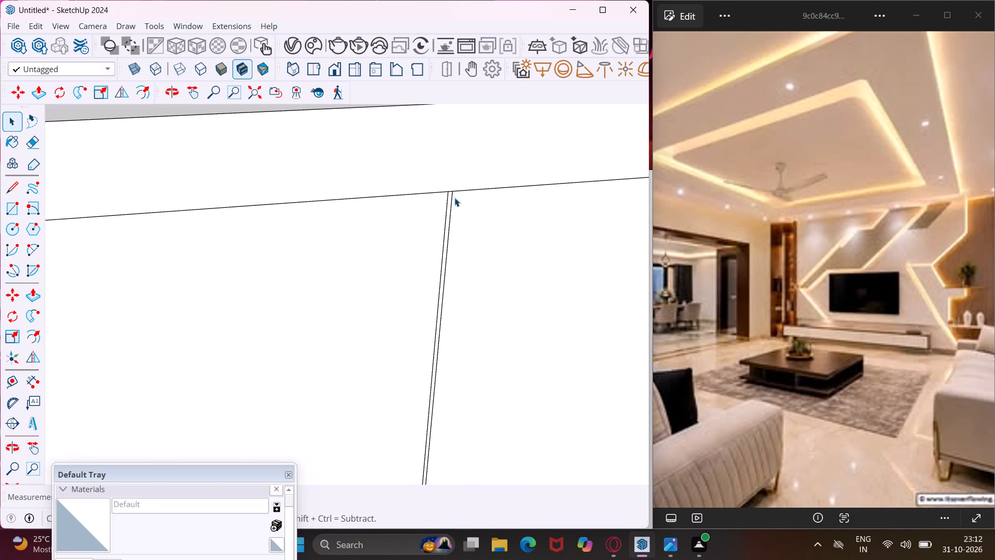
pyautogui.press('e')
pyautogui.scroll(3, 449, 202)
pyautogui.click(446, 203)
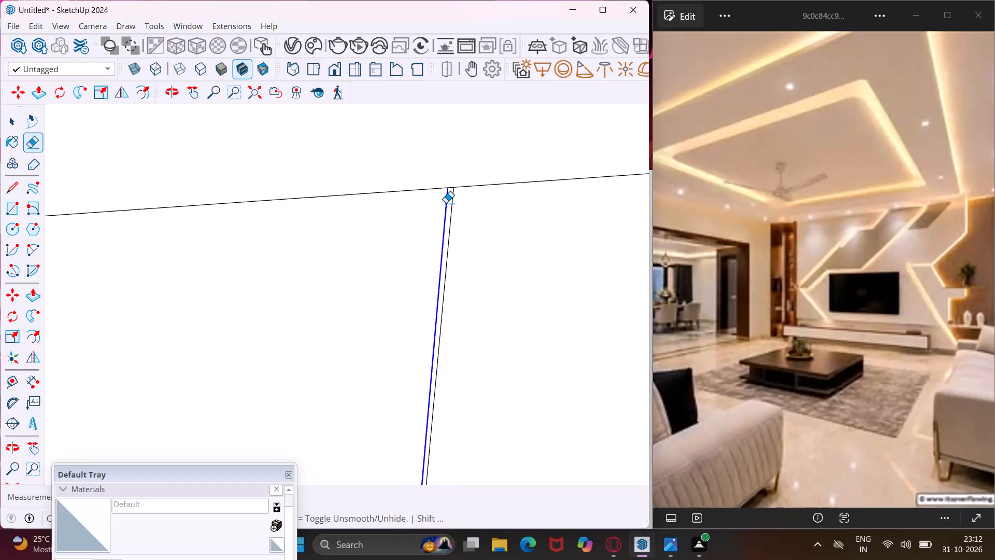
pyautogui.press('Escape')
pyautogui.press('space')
# Copy the fourth divider line, farthest from the column, .4" toward the column to form a gap strip.
pyautogui.click(452, 202)
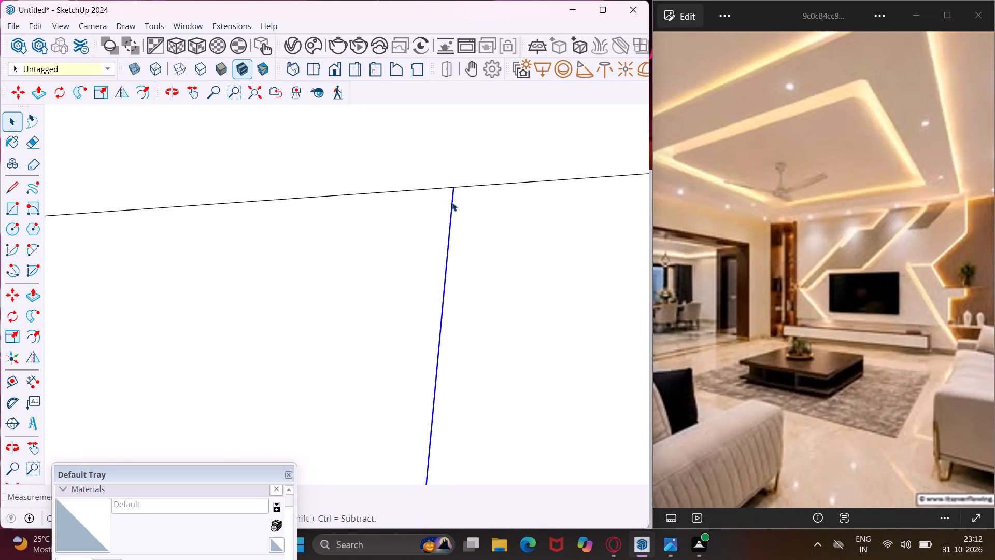
pyautogui.press('m')
pyautogui.scroll(4, 454, 192)
pyautogui.click(454, 184)
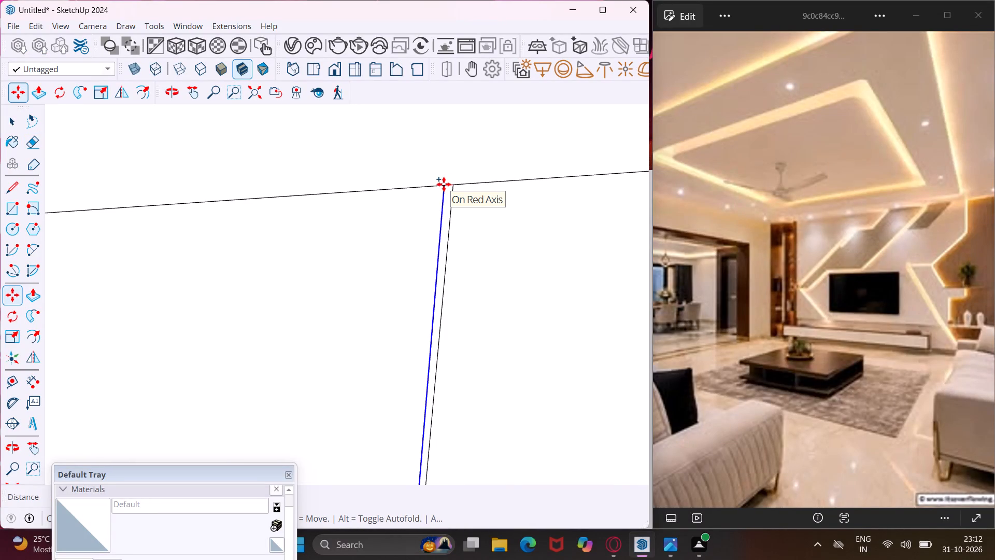
pyautogui.write('.4"')
pyautogui.press('Return')
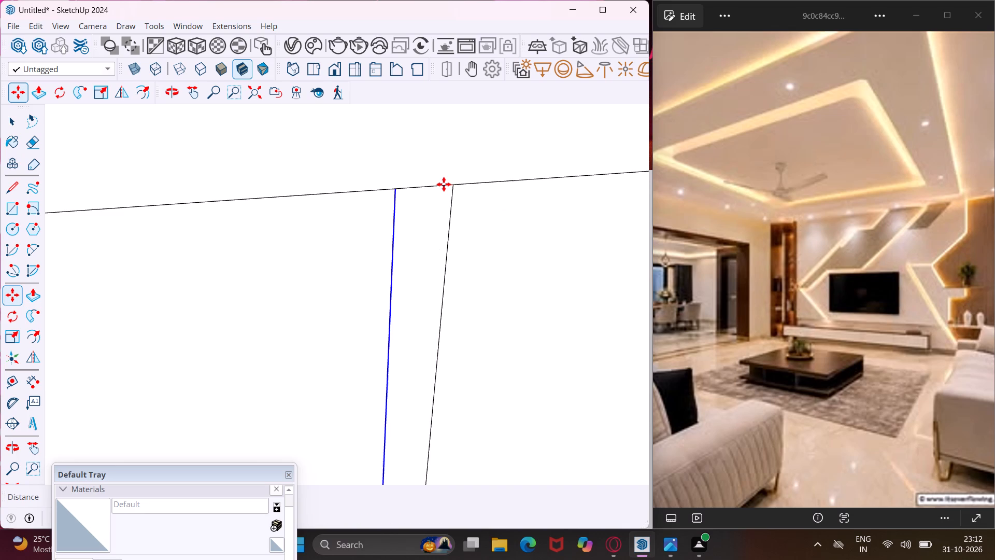
pyautogui.scroll(-6, 444, 184)
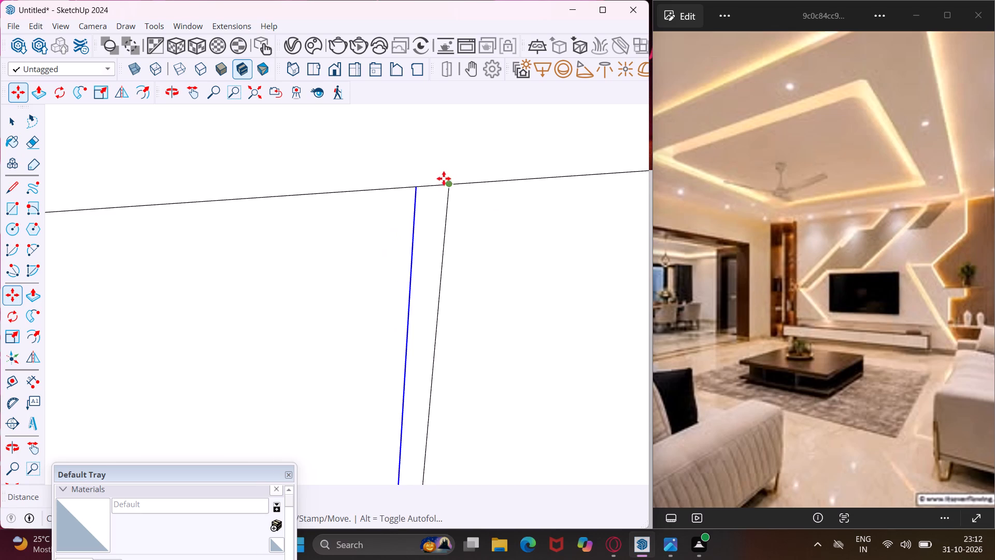
pyautogui.scroll(-20, 444, 177)
pyautogui.scroll(-2, 450, 169)
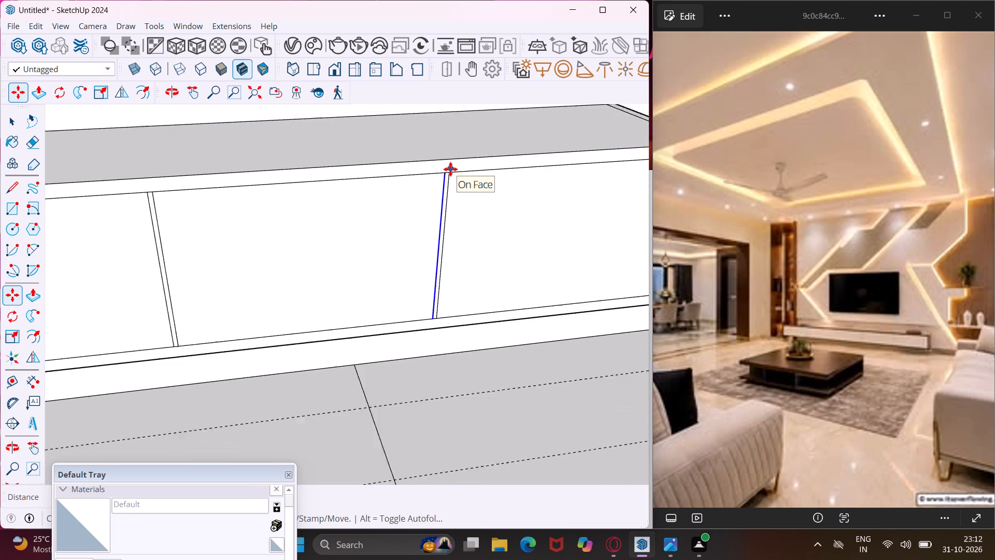
pyautogui.scroll(-14, 450, 169)
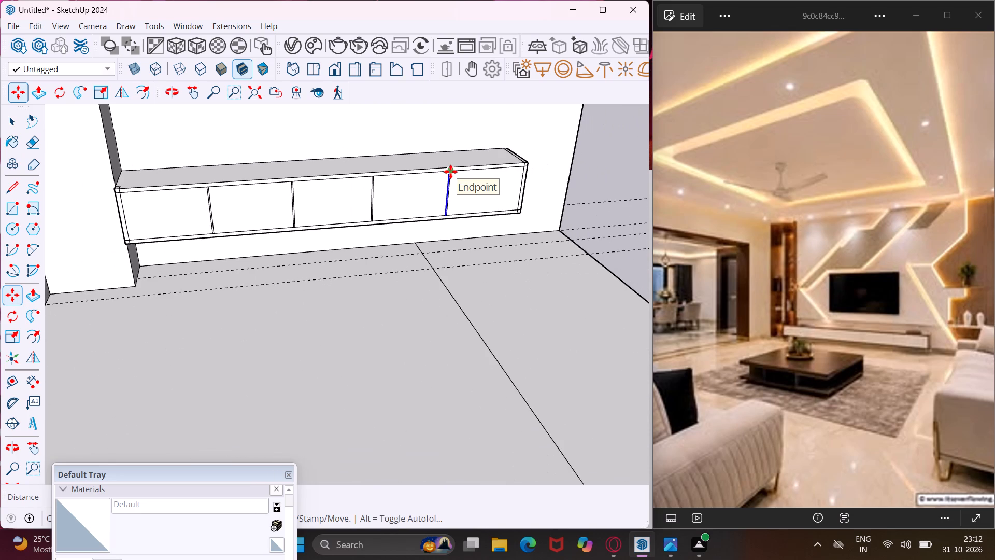
pyautogui.press('Escape')
pyautogui.press('space')
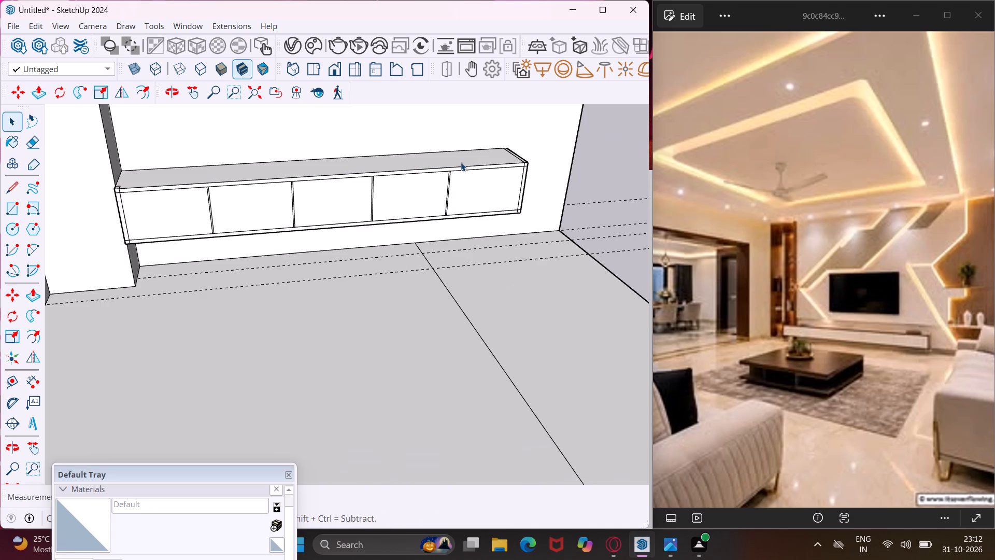
# Examine the whole room model and the TV wall with its divided cabinet from several angles.
pyautogui.scroll(-14, 460, 171)
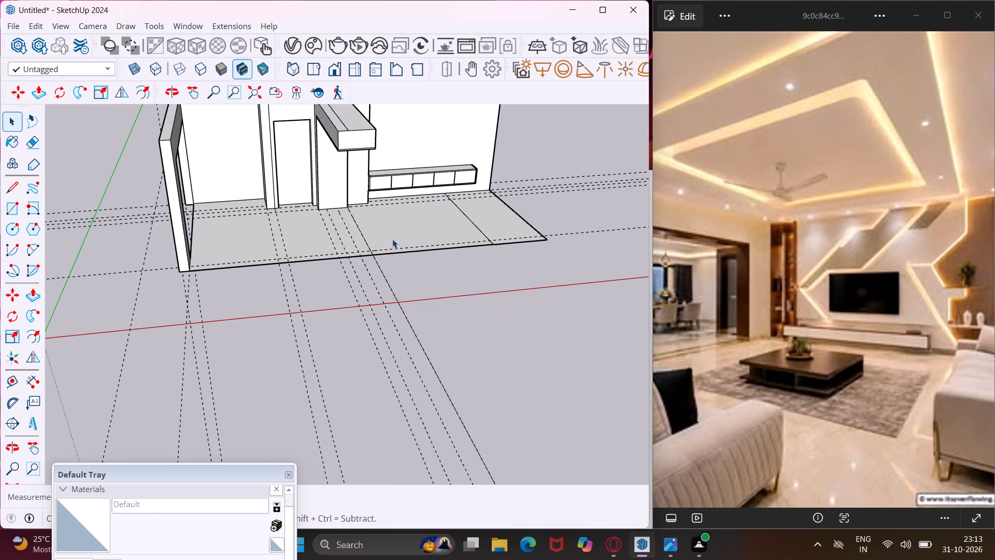
pyautogui.scroll(5, 467, 187)
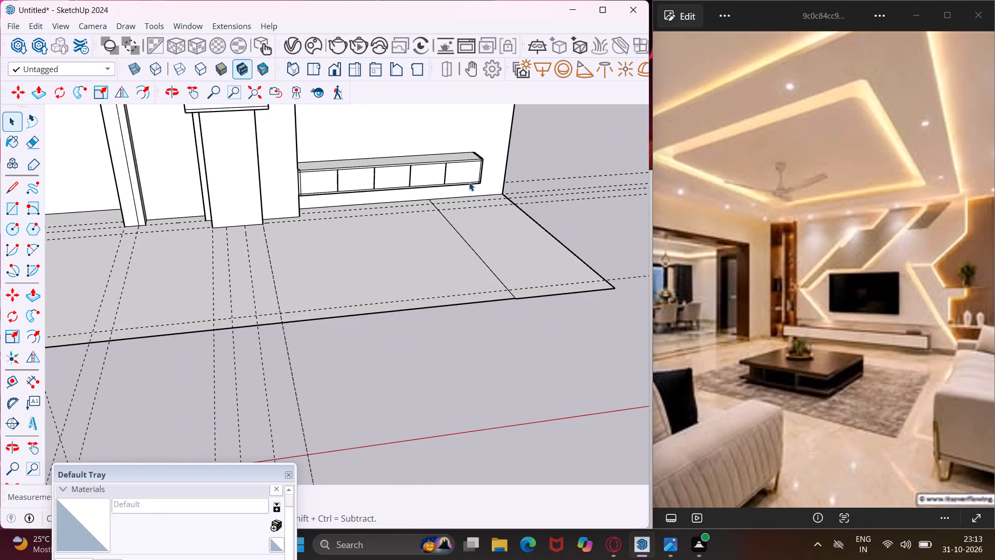
pyautogui.moveTo(469, 182); pyautogui.dragTo(335, 263, button='middle')
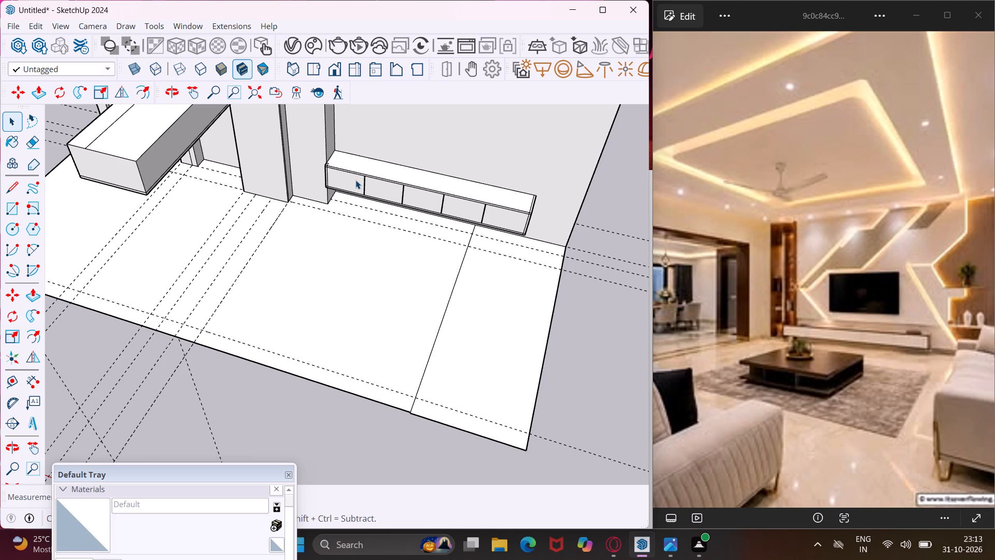
pyautogui.scroll(-6, 356, 180)
pyautogui.scroll(-6, 374, 139)
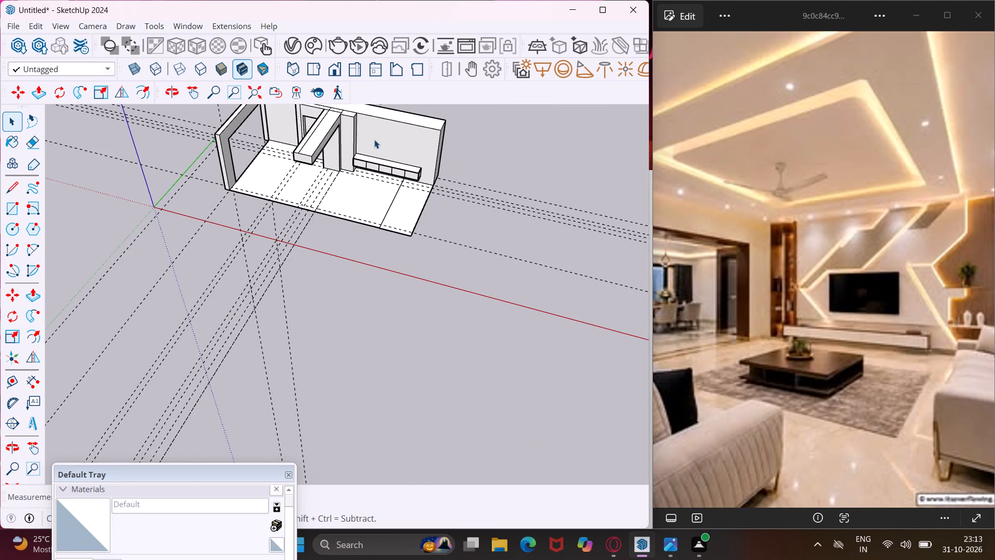
pyautogui.moveTo(375, 139); pyautogui.dragTo(500, 15, button='middle')
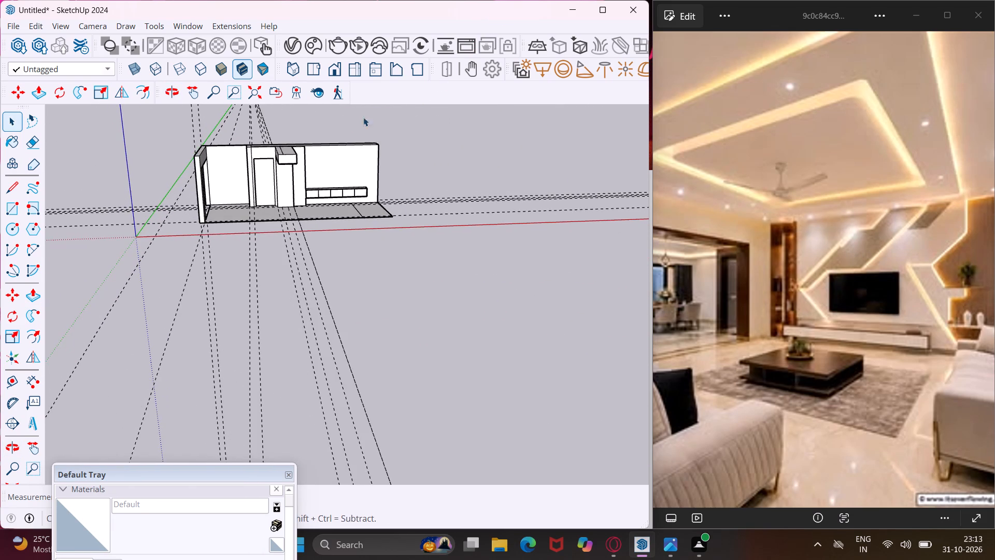
pyautogui.scroll(5, 347, 122)
pyautogui.scroll(4, 272, 181)
pyautogui.moveTo(272, 181); pyautogui.dragTo(221, 207, button='middle')
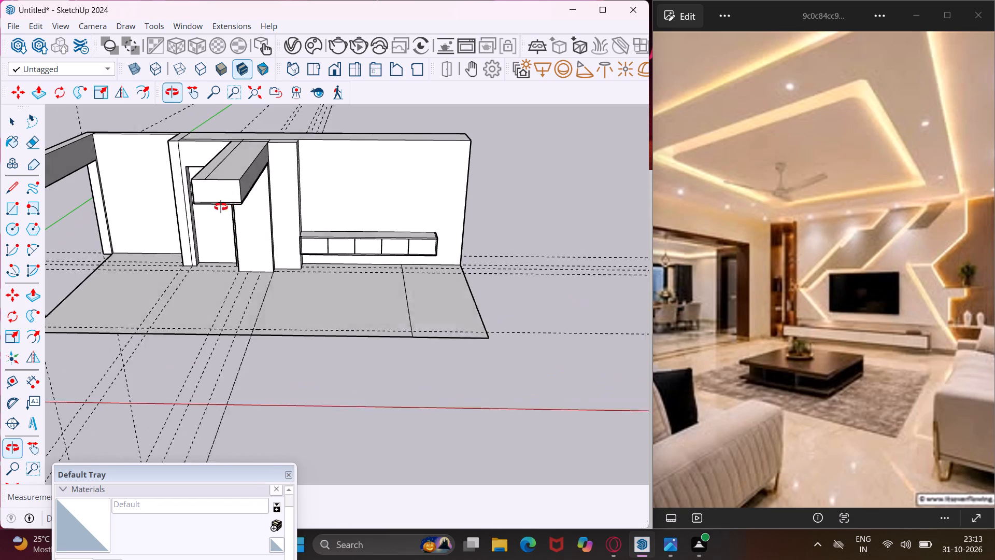
pyautogui.moveTo(221, 207); pyautogui.dragTo(210, 213, button='middle')
pyautogui.scroll(1, 277, 148)
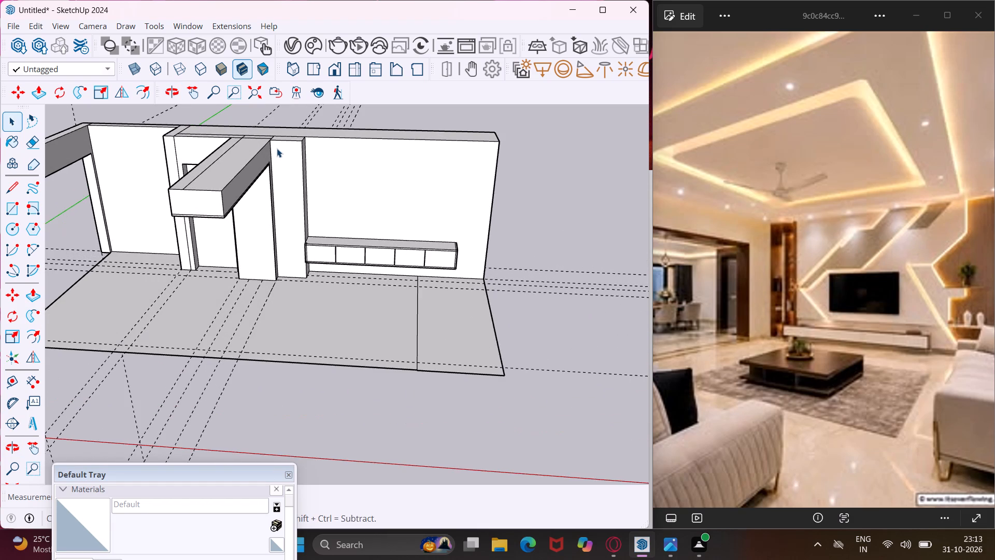
pyautogui.scroll(4, 277, 148)
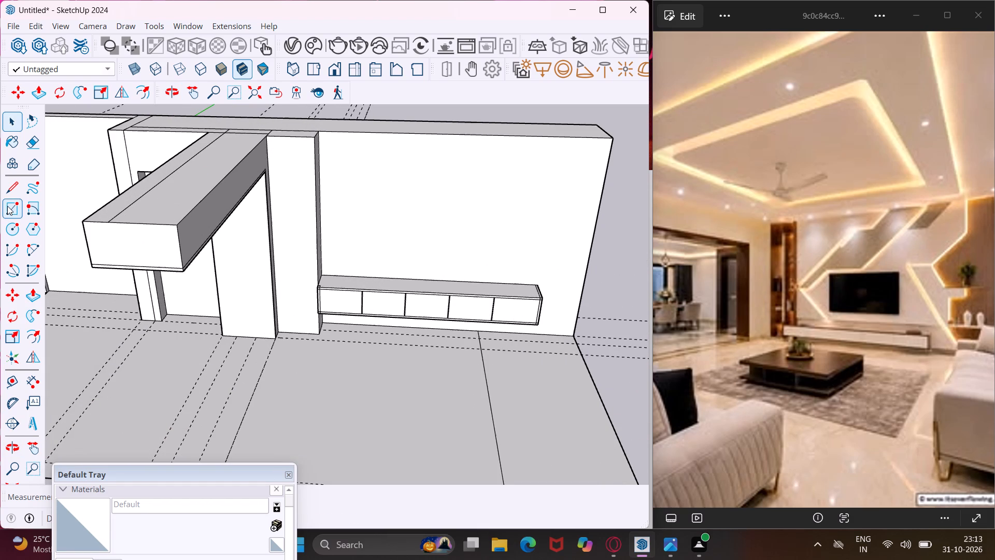
# Offset the front face of the column beside the TV wall slightly inward to form a thin border frame.
pyautogui.click(303, 160)
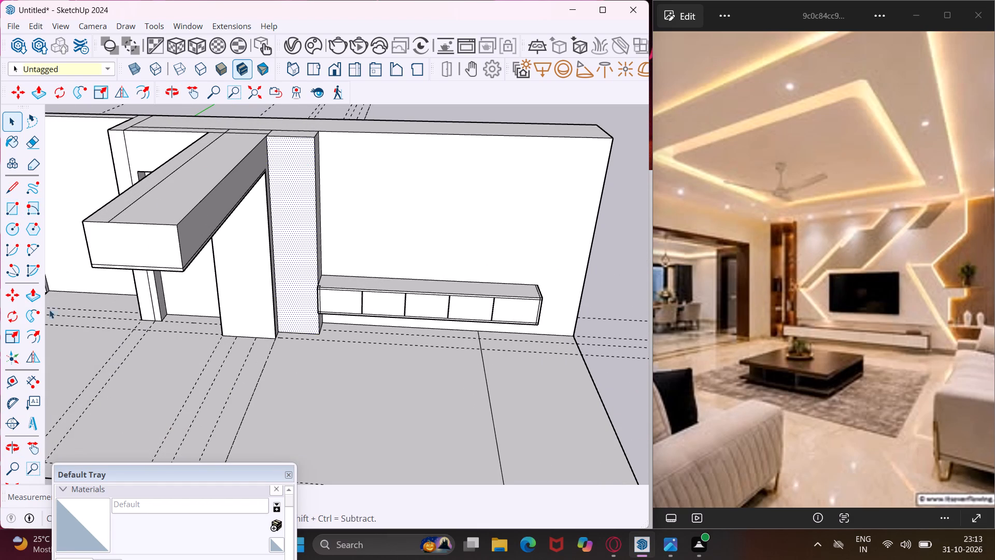
pyautogui.click(26, 333)
pyautogui.scroll(4, 300, 214)
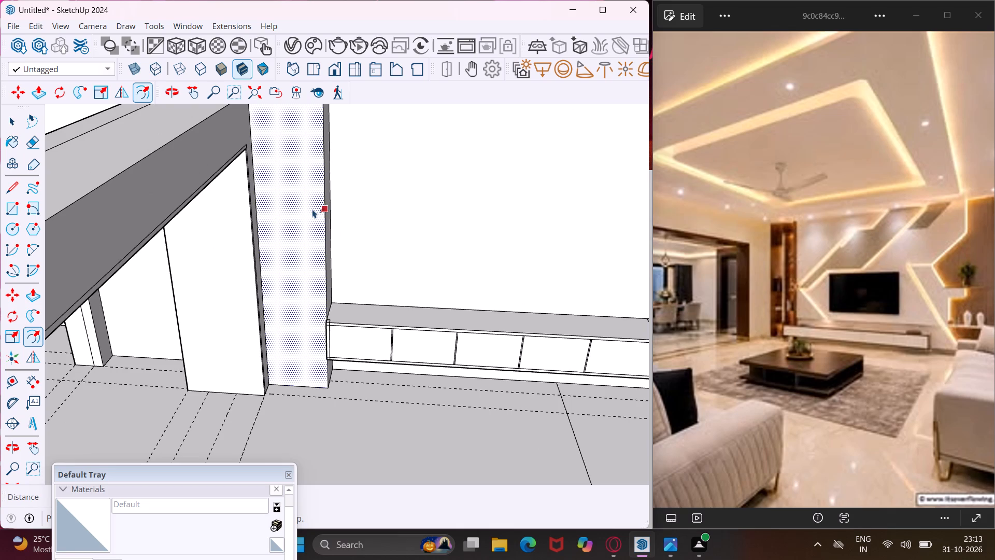
pyautogui.click(313, 209)
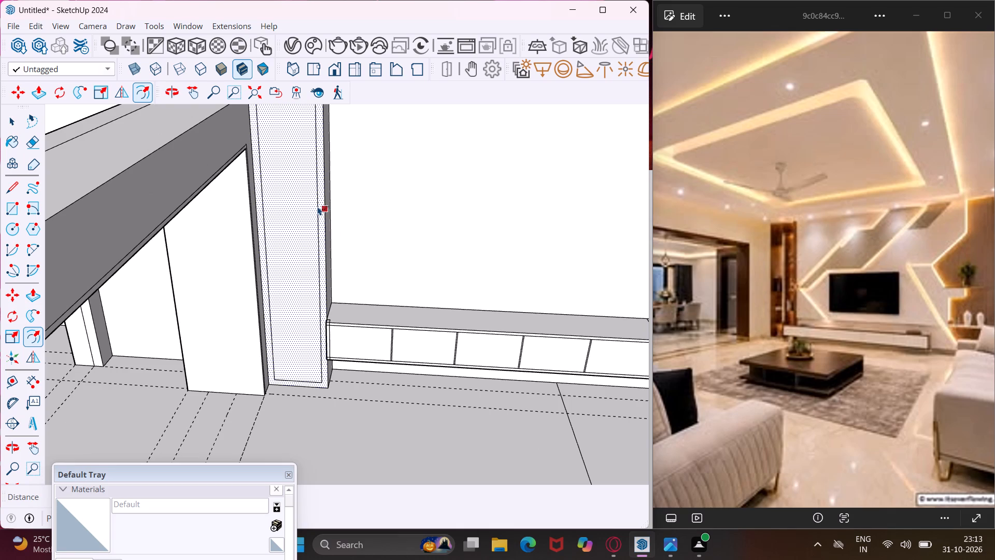
pyautogui.click(318, 206)
pyautogui.press('Escape')
pyautogui.press('space')
# Draw a thin horizontal rectangle across the column's inset panel in its upper part as a shelf strip.
pyautogui.scroll(-2, 295, 239)
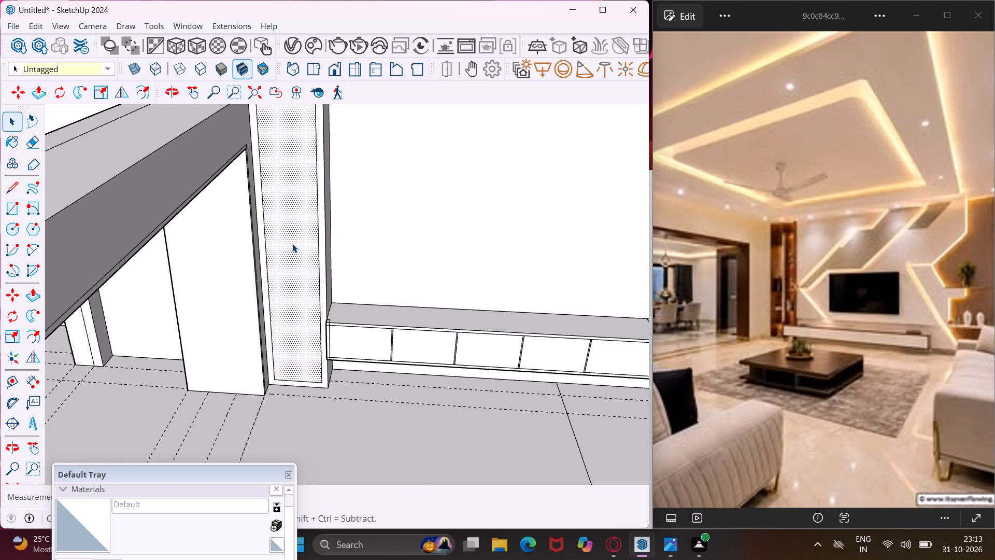
pyautogui.scroll(-3, 292, 244)
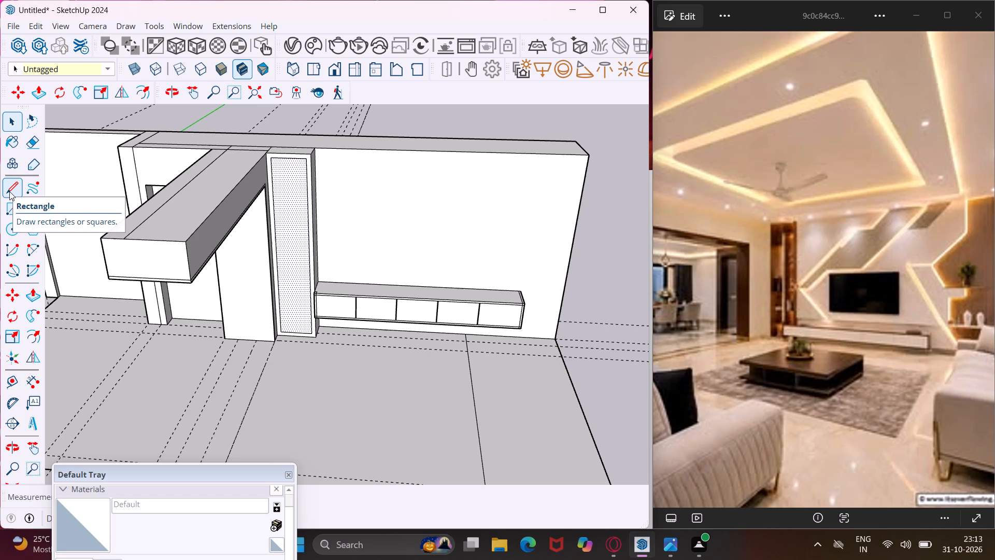
pyautogui.click(10, 204)
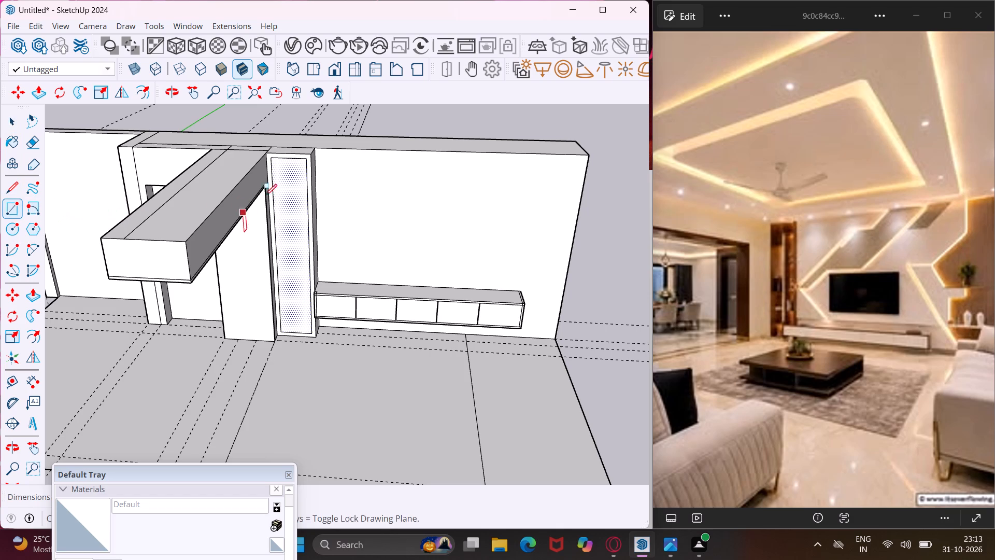
pyautogui.scroll(7, 291, 181)
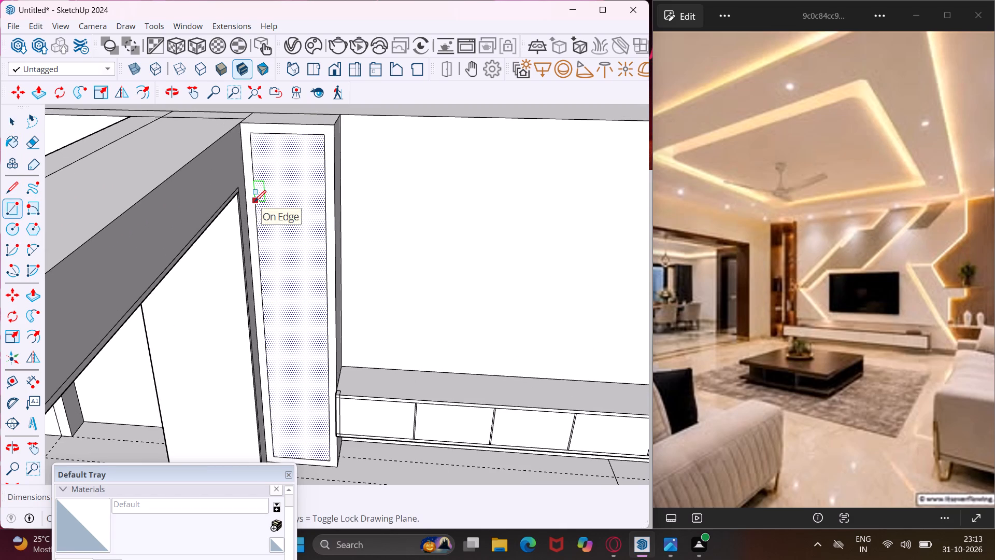
pyautogui.click(254, 202)
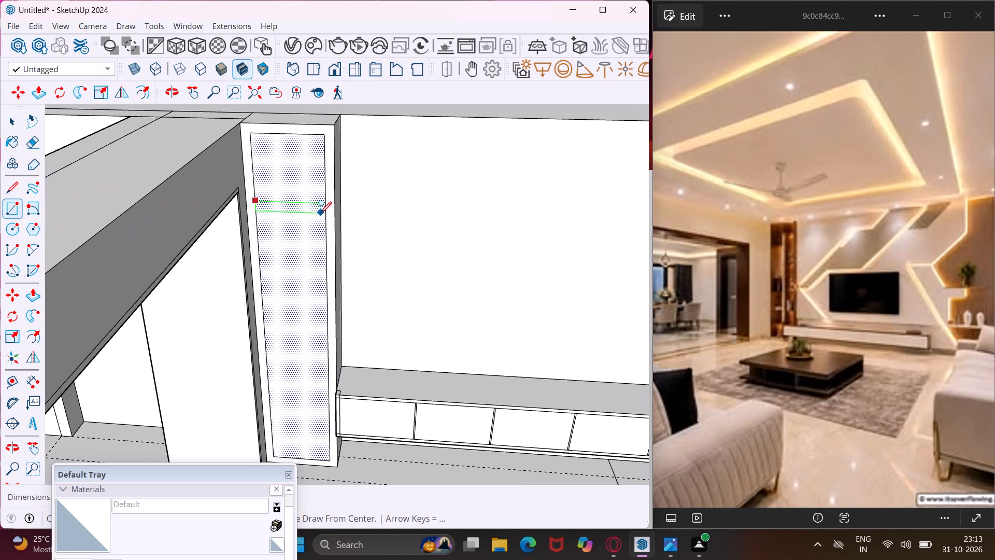
pyautogui.click(324, 213)
pyautogui.press('Escape')
pyautogui.press('space')
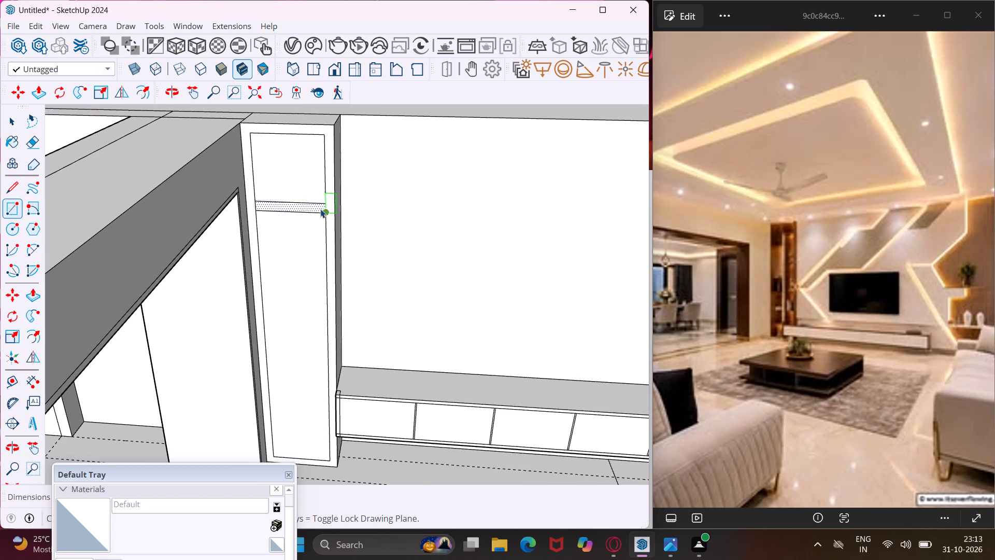
# Copy the shelf strip downward twice at roughly even spacing to divide the column's inset panel into four bays.
pyautogui.click(318, 209)
pyautogui.press('m')
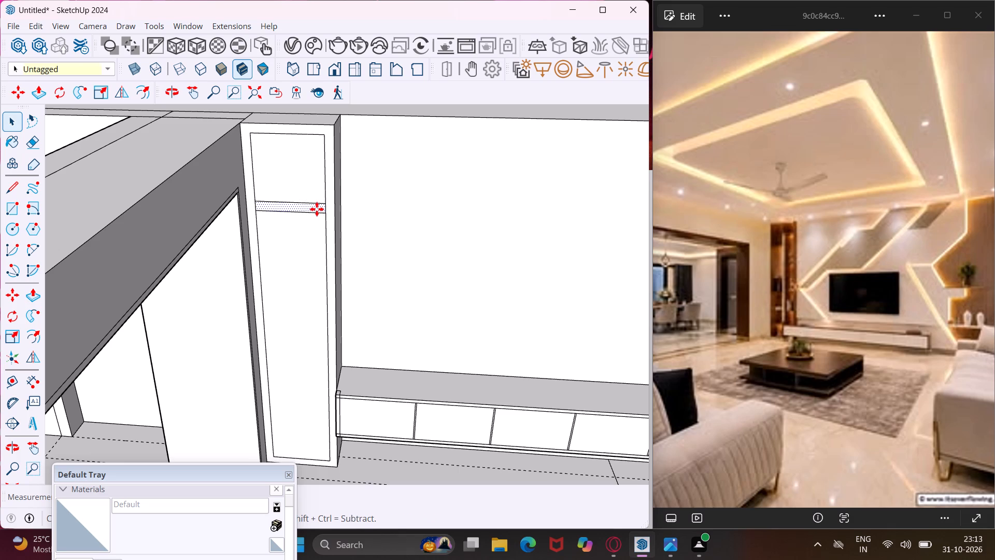
pyautogui.click(317, 209)
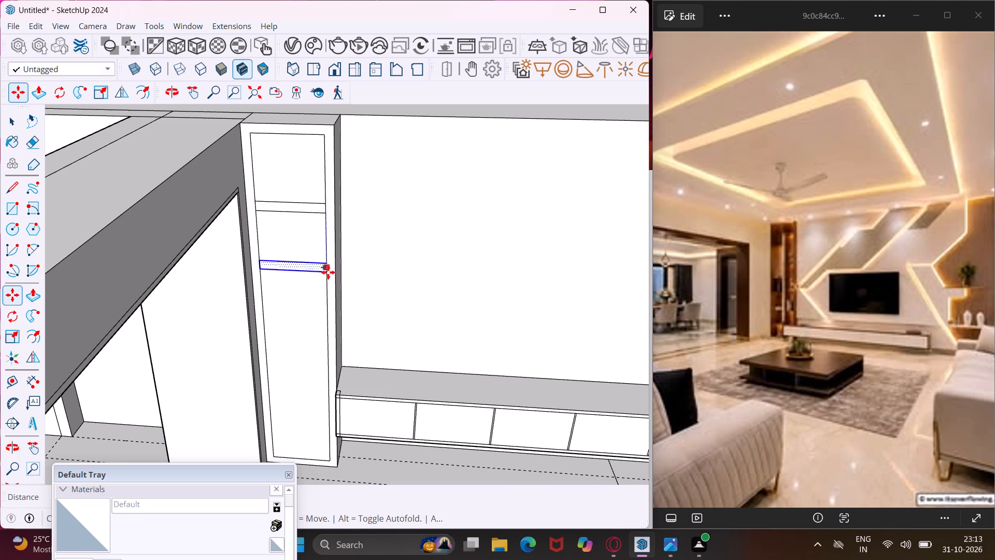
pyautogui.click(328, 279)
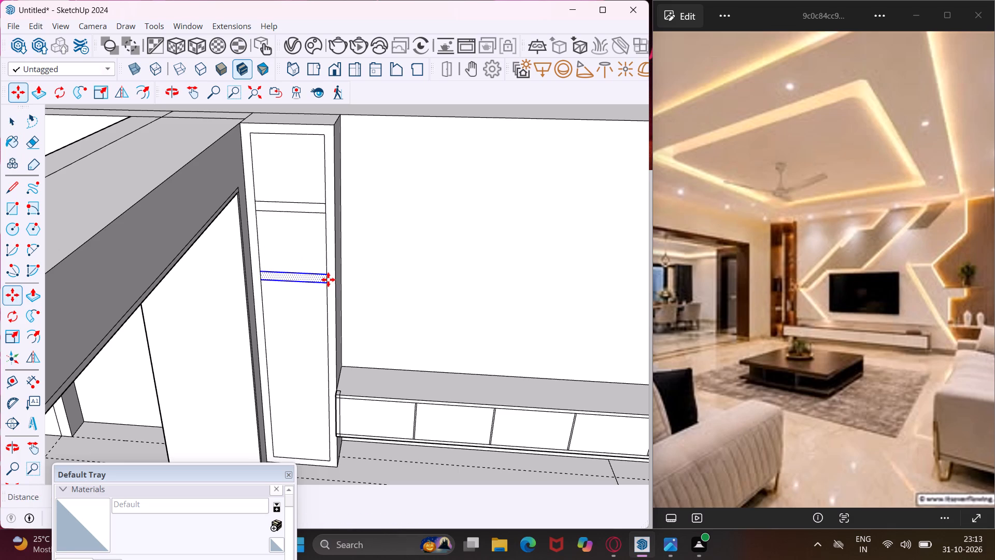
pyautogui.click(329, 281)
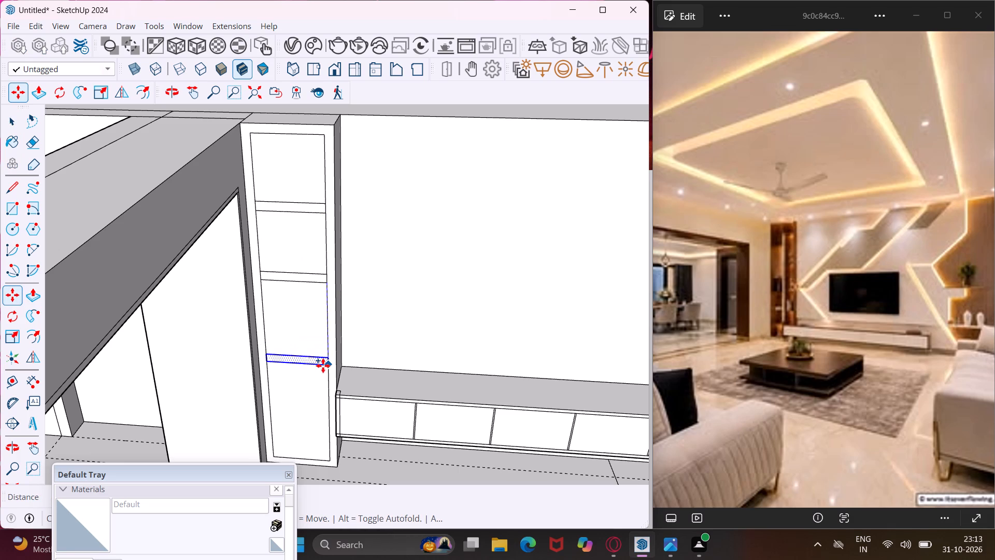
pyautogui.click(323, 366)
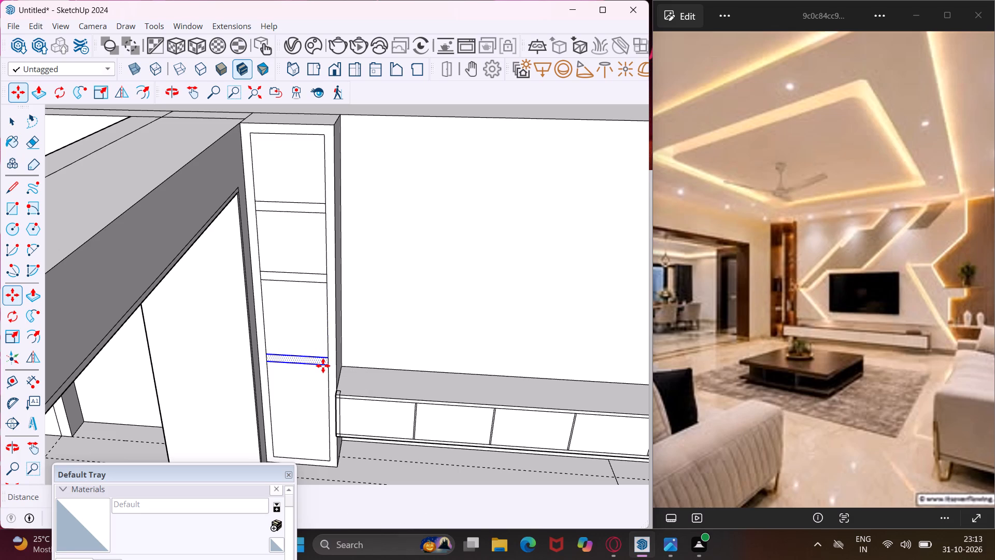
pyautogui.press('Escape')
pyautogui.press('space')
# Push the top bay of the column inward and repeat the same depth on the other three bays to form open shelf niches.
pyautogui.scroll(3, 289, 175)
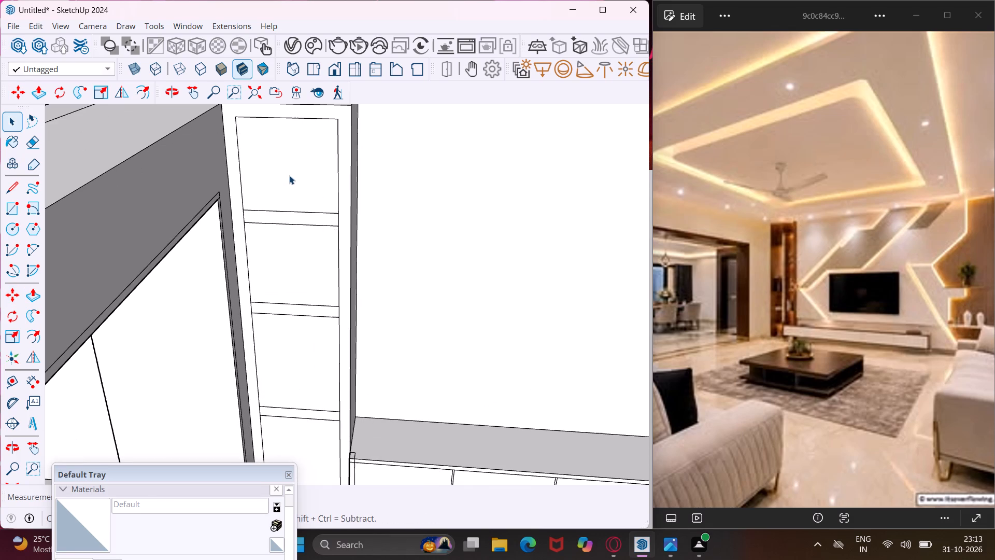
pyautogui.click(289, 175)
pyautogui.press('p')
pyautogui.click(289, 175)
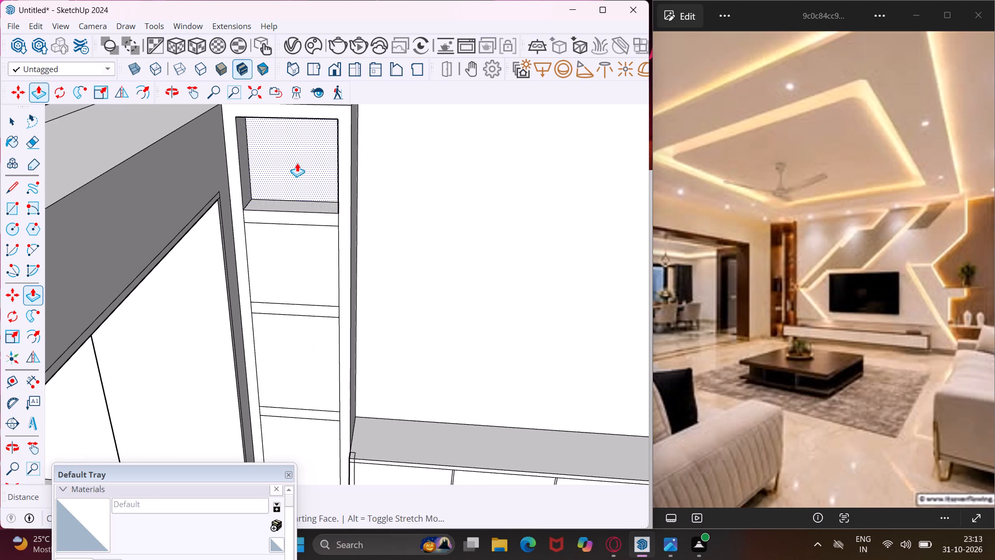
pyautogui.click(301, 158)
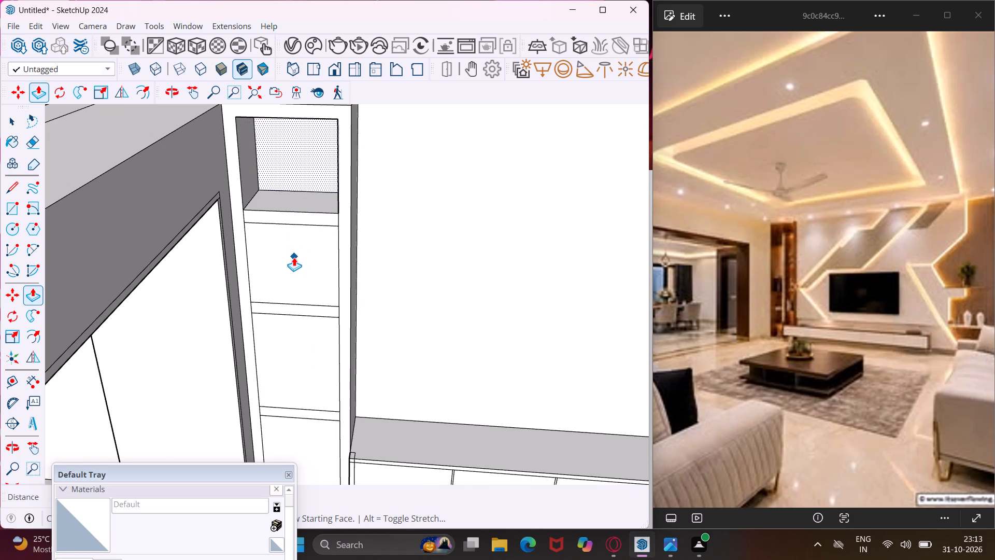
pyautogui.press('Escape')
pyautogui.doubleClick(295, 261)
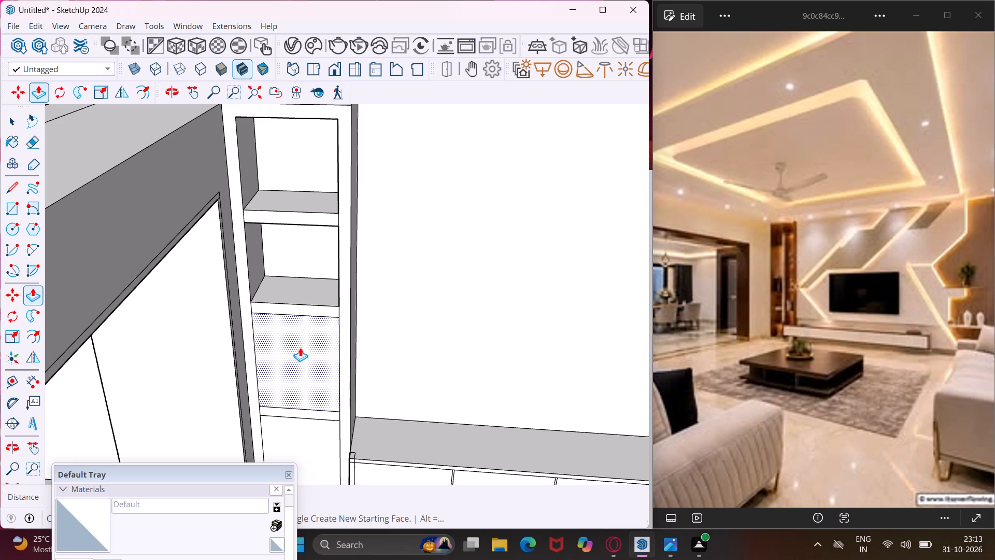
pyautogui.doubleClick(300, 347)
pyautogui.doubleClick(309, 446)
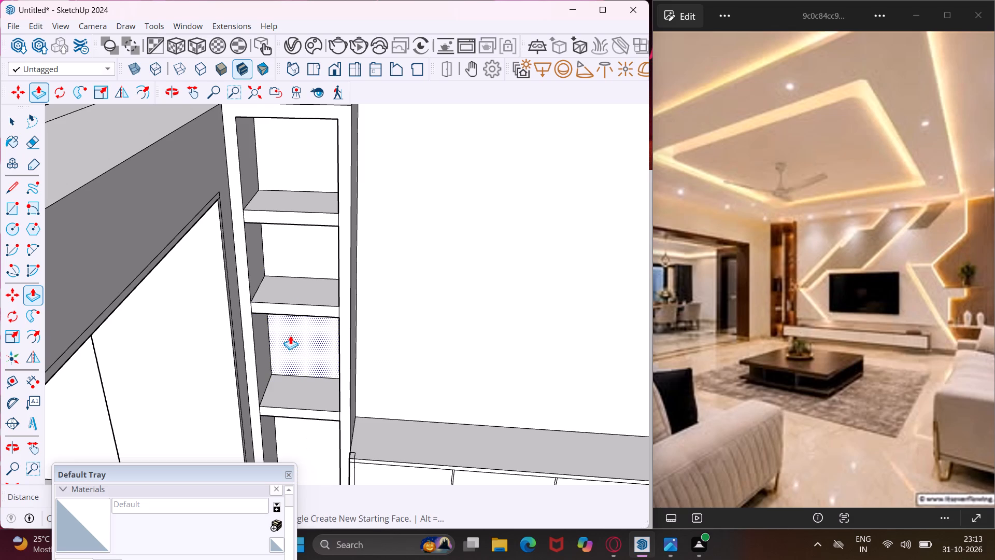
pyautogui.moveTo(290, 335); pyautogui.dragTo(336, 152, button='middle')
pyautogui.scroll(-7, 279, 231)
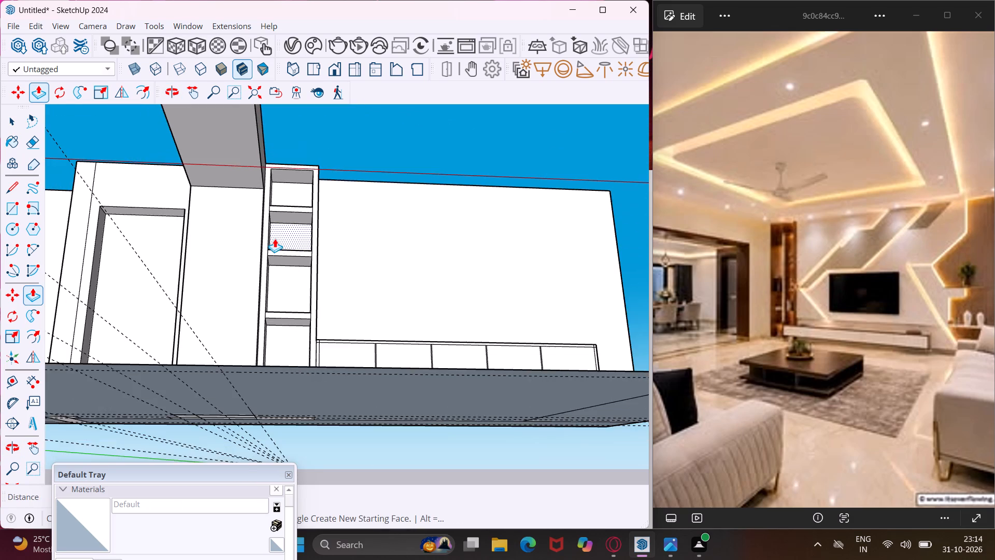
pyautogui.scroll(-3, 275, 239)
pyautogui.moveTo(271, 307); pyautogui.dragTo(216, 426, button='middle')
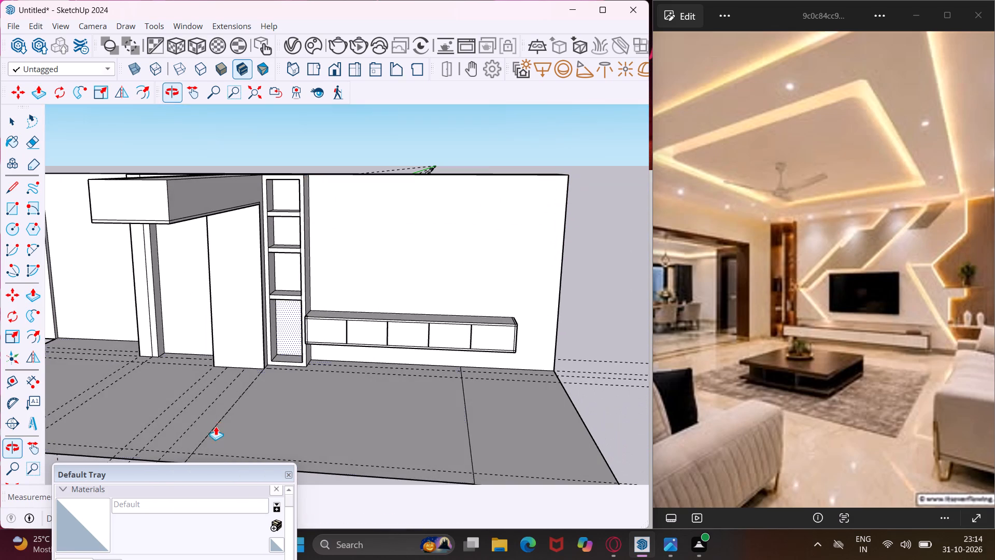
pyautogui.press('Escape')
pyautogui.press('space')
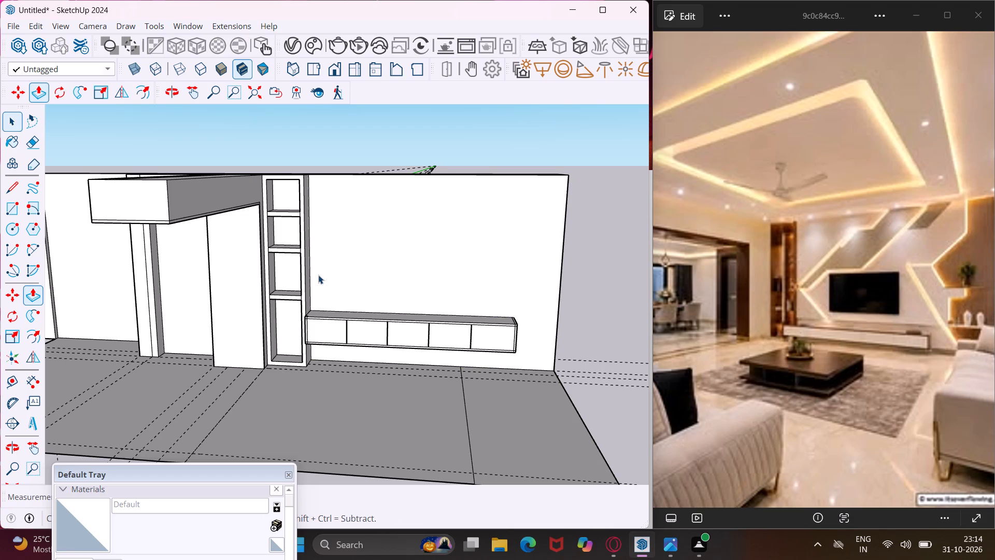
# Draw a five-segment zigzag line on the TV wall from the cabinet's back edge toward the column, then stepping up to the wall's top edge.
pyautogui.scroll(-2, 247, 292)
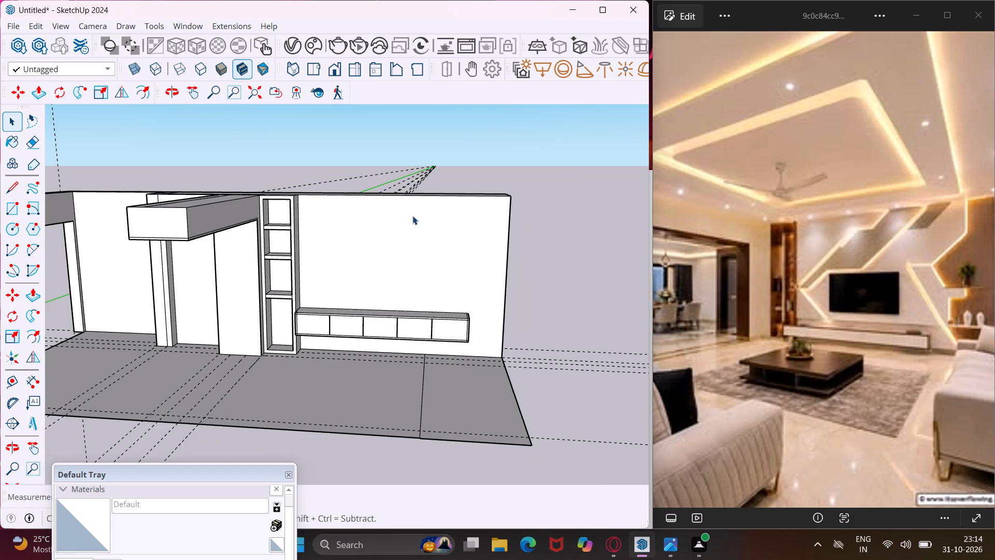
pyautogui.scroll(5, 413, 215)
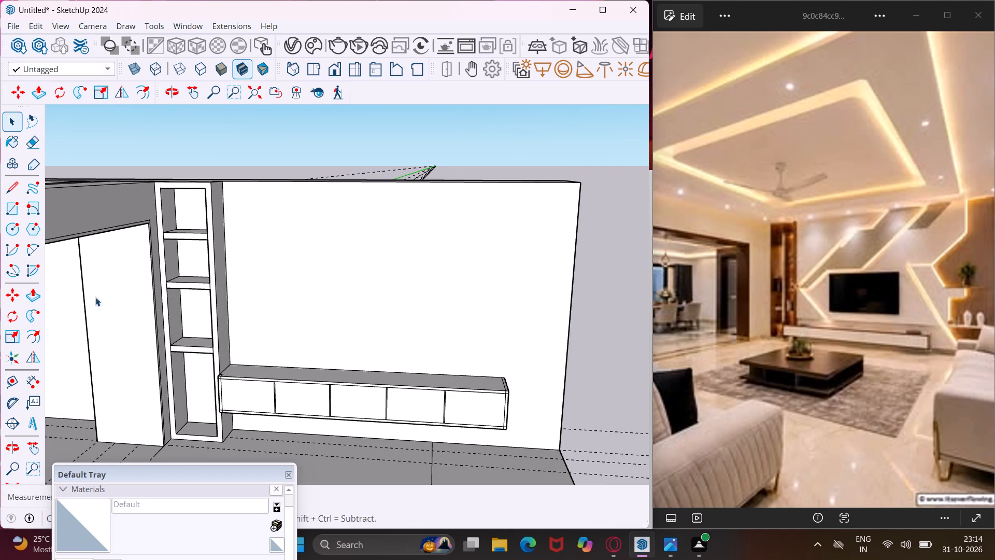
pyautogui.click(3, 195)
pyautogui.scroll(3, 235, 305)
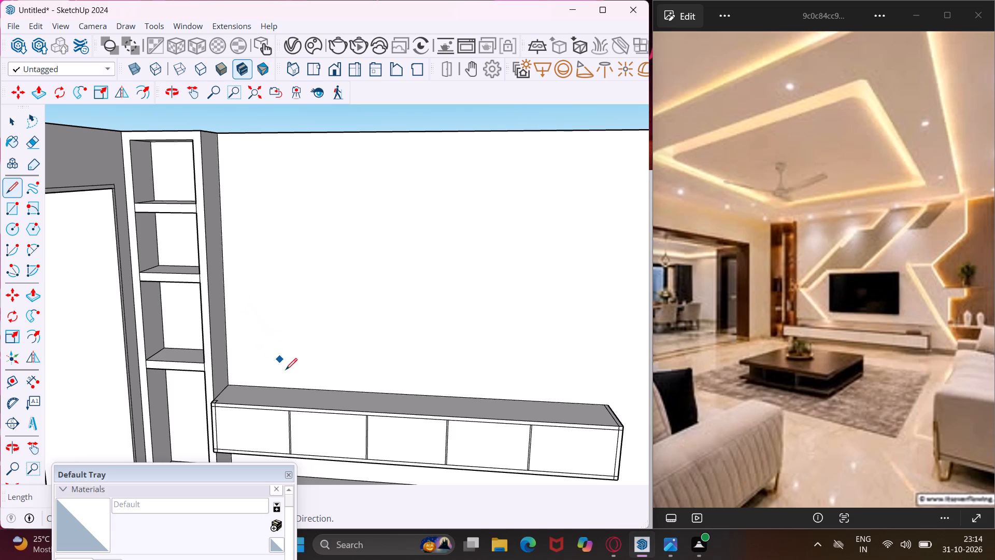
pyautogui.click(319, 388)
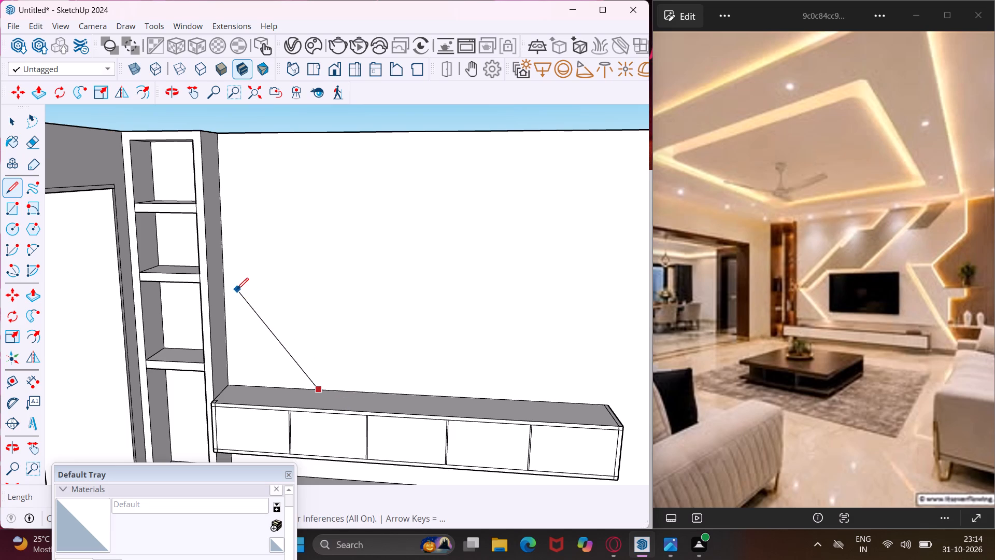
pyautogui.click(237, 289)
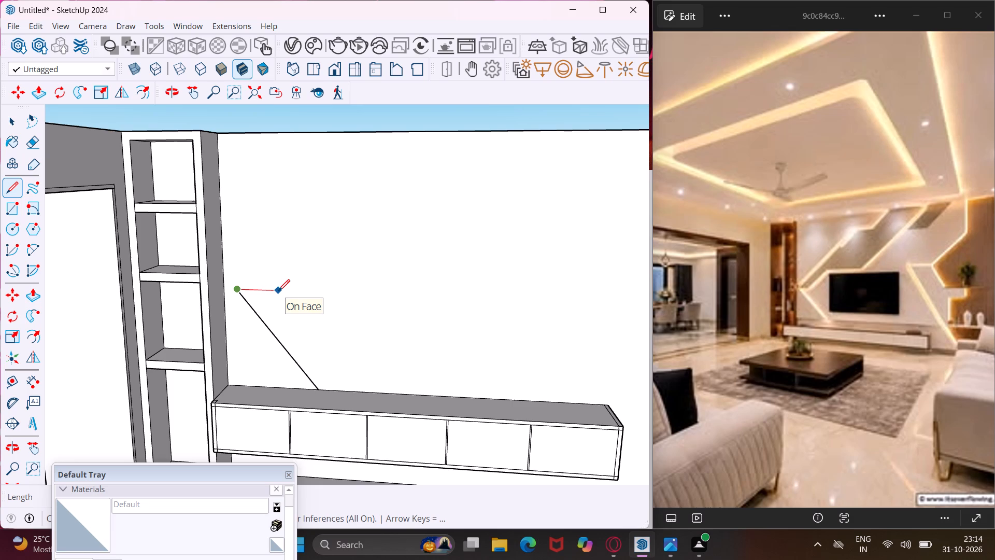
pyautogui.click(278, 291)
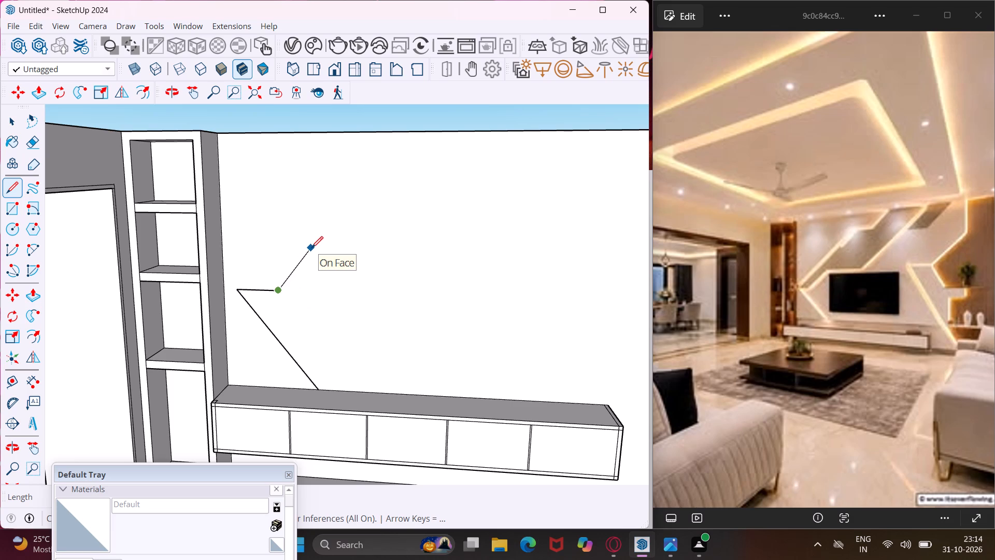
pyautogui.click(311, 248)
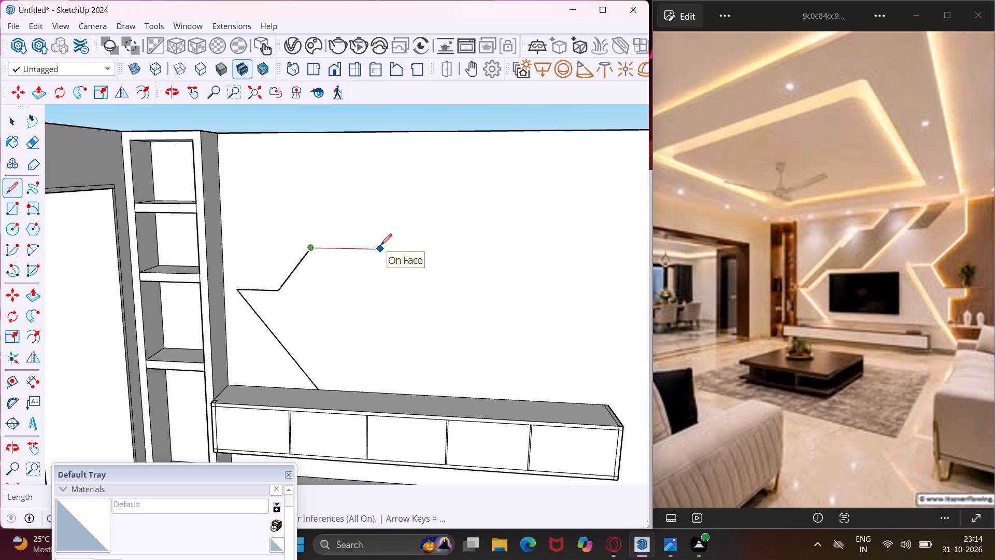
pyautogui.click(380, 245)
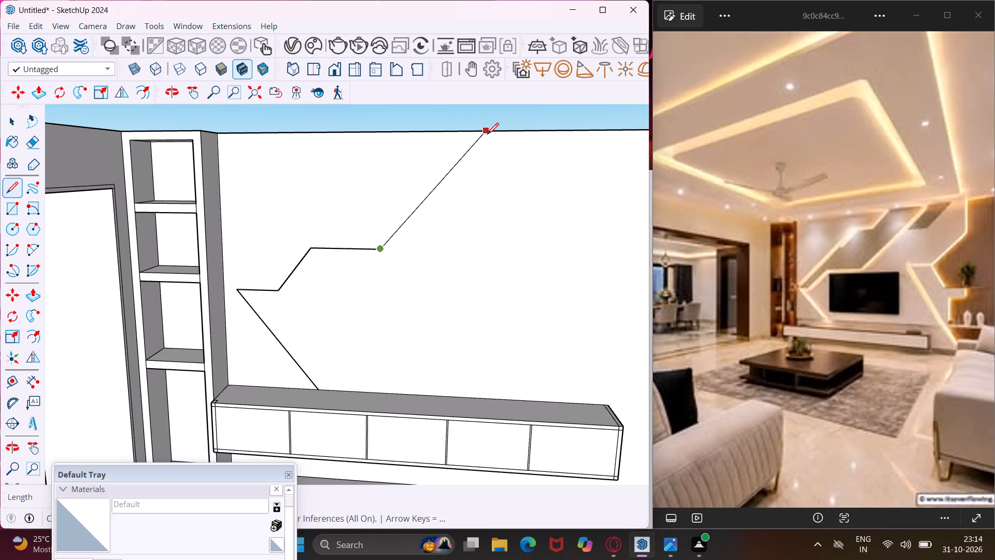
pyautogui.click(488, 135)
pyautogui.press('Escape')
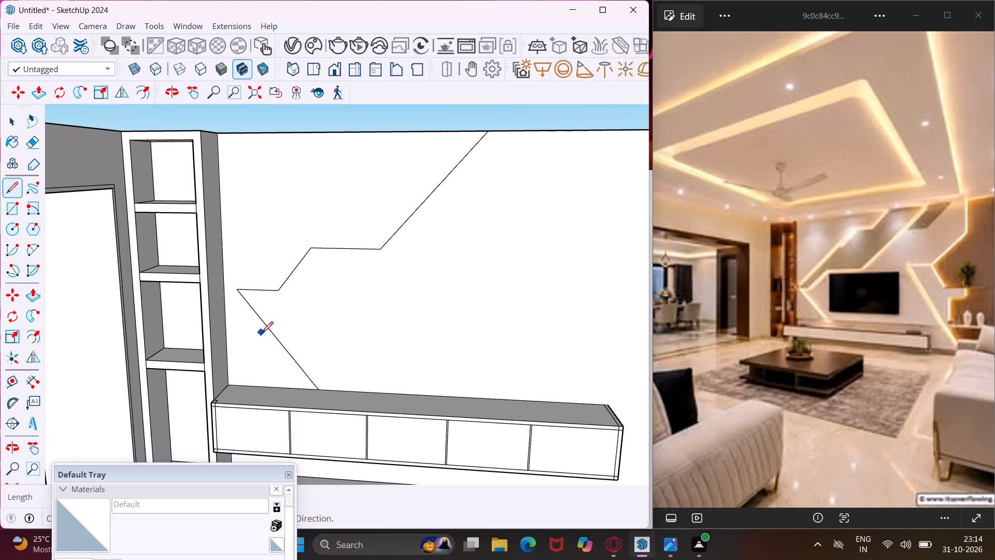
# Draw a second five-segment line parallel to the zigzag on its inner side, from the cabinet's back edge to the wall's top edge.
pyautogui.click(321, 387)
pyautogui.scroll(2, 328, 377)
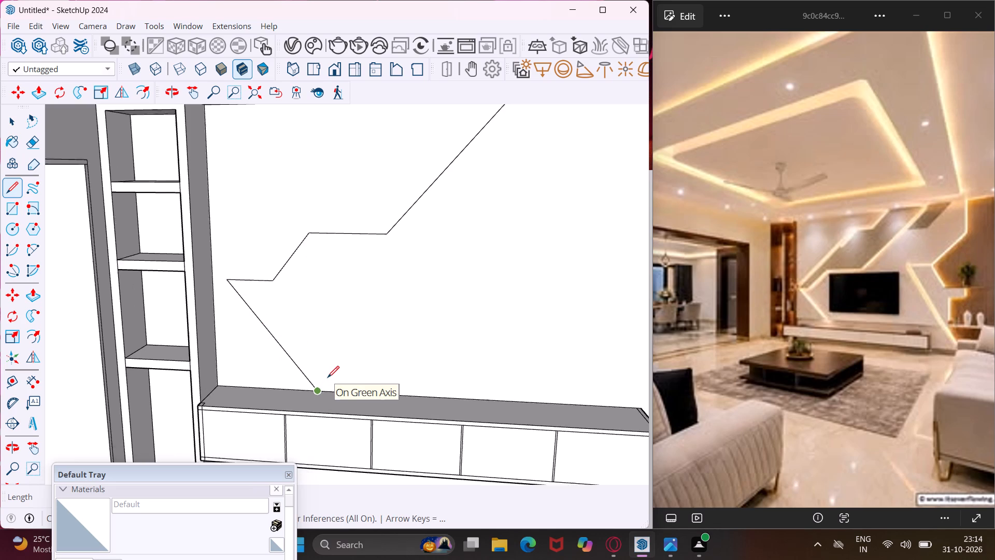
pyautogui.click(329, 390)
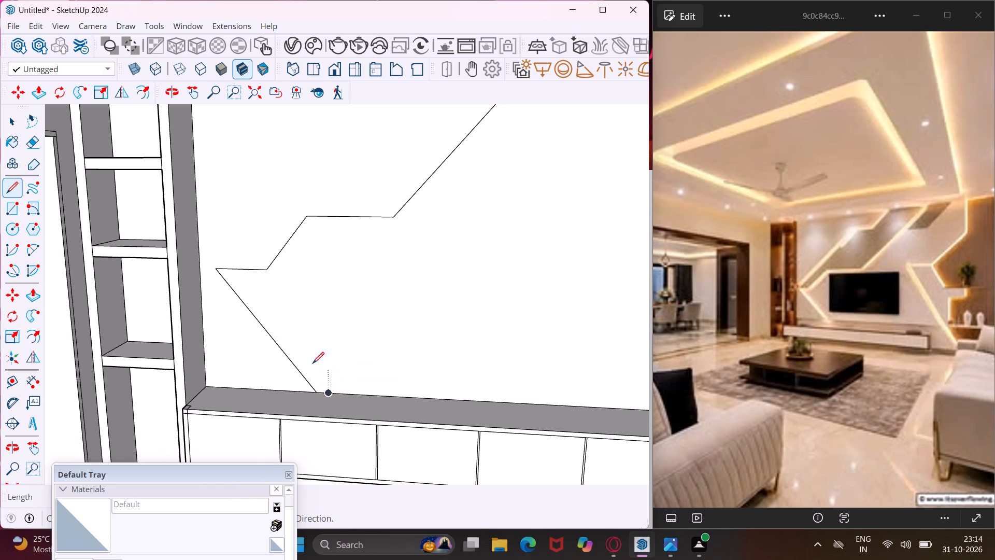
pyautogui.click(329, 393)
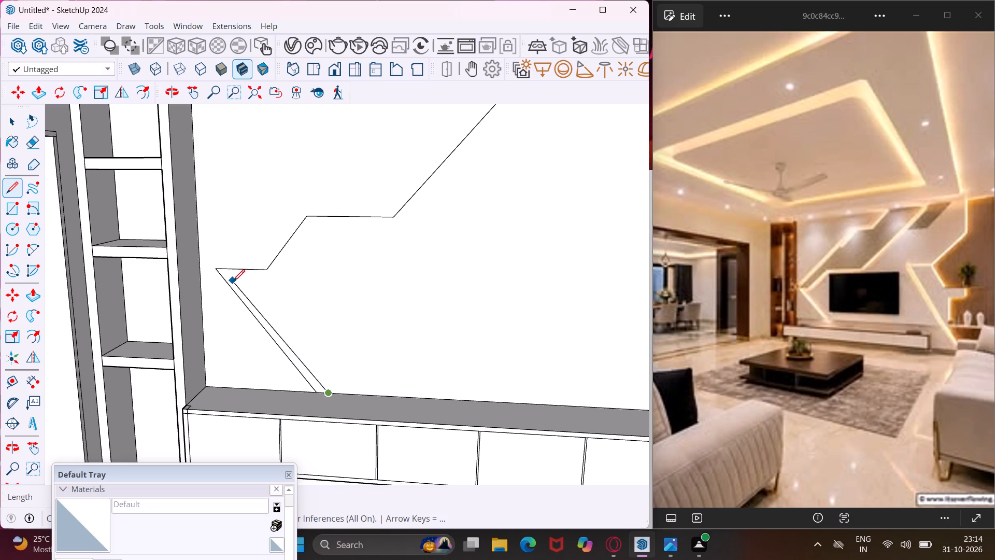
pyautogui.scroll(3, 233, 280)
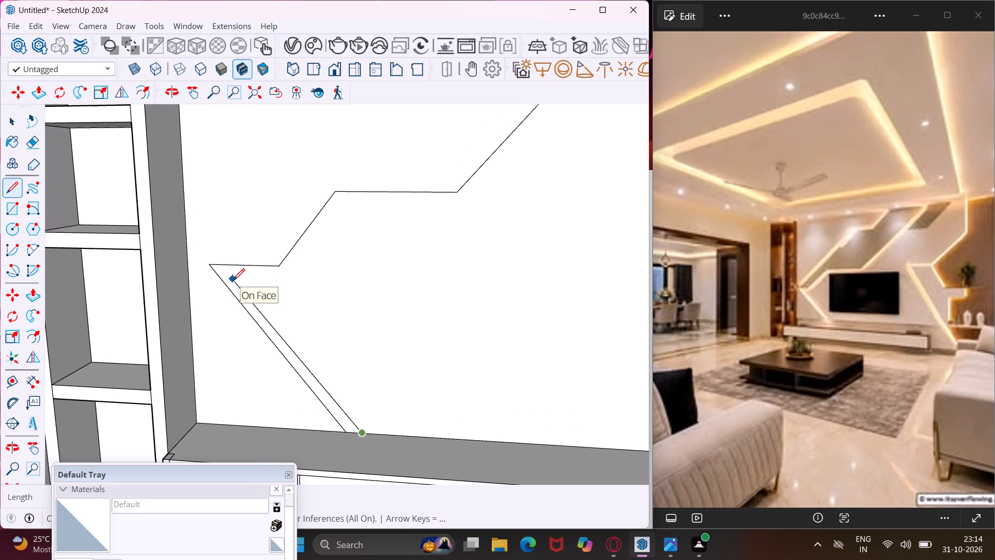
pyautogui.scroll(3, 237, 280)
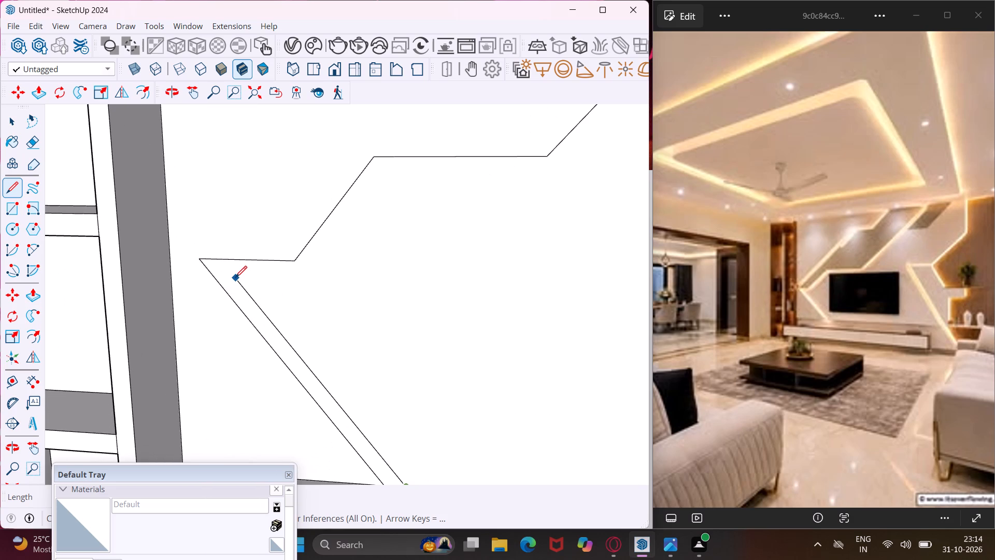
pyautogui.click(235, 277)
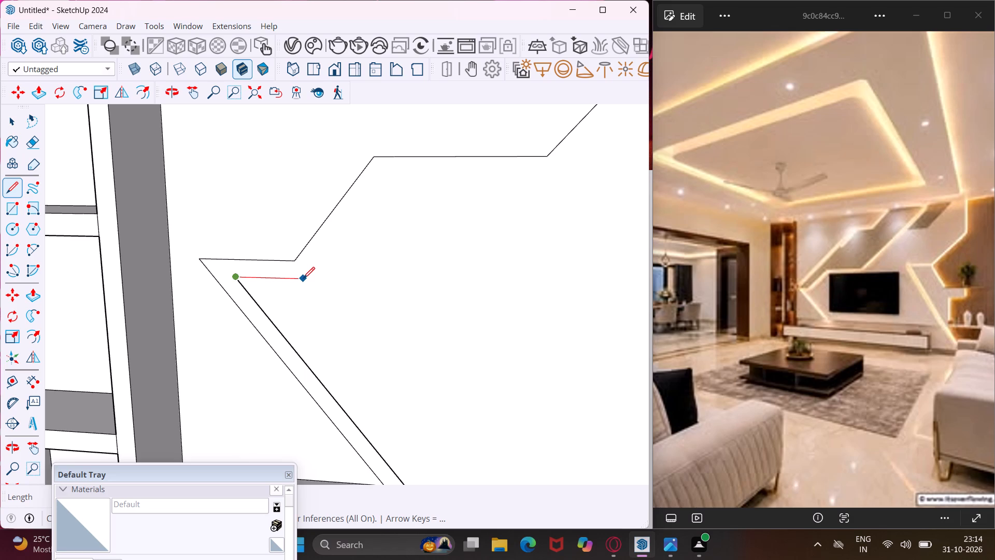
pyautogui.click(303, 278)
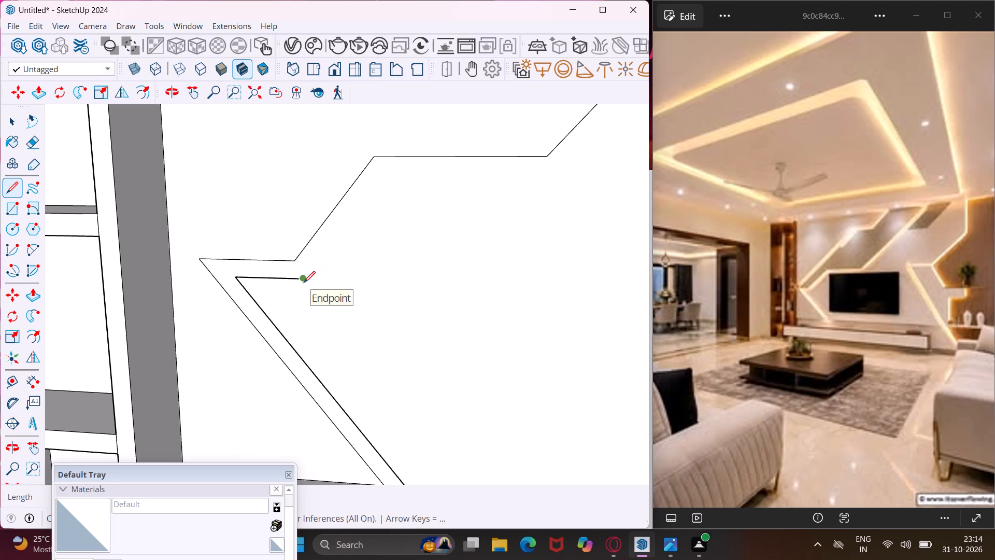
pyautogui.click(379, 173)
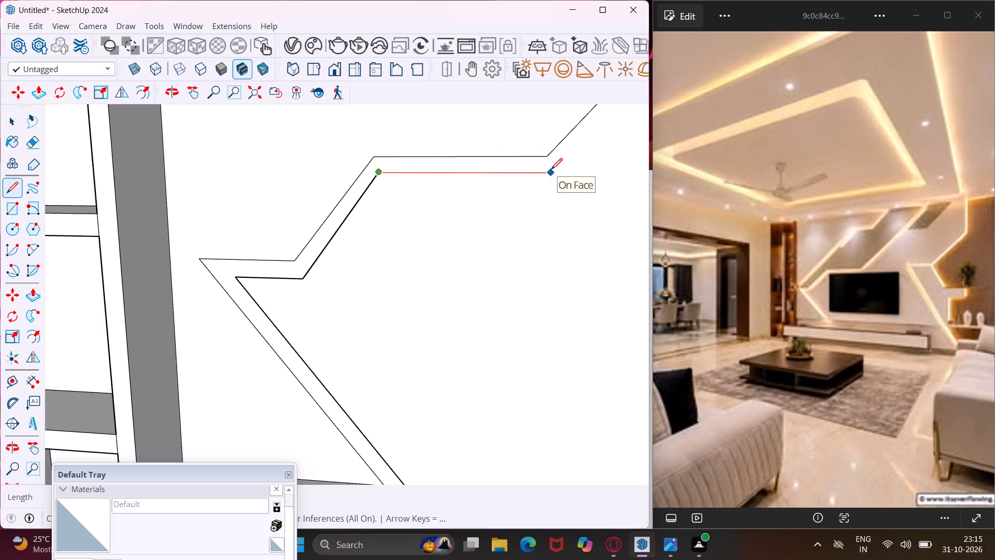
pyautogui.click(553, 170)
pyautogui.moveTo(559, 166); pyautogui.dragTo(426, 197, button='middle')
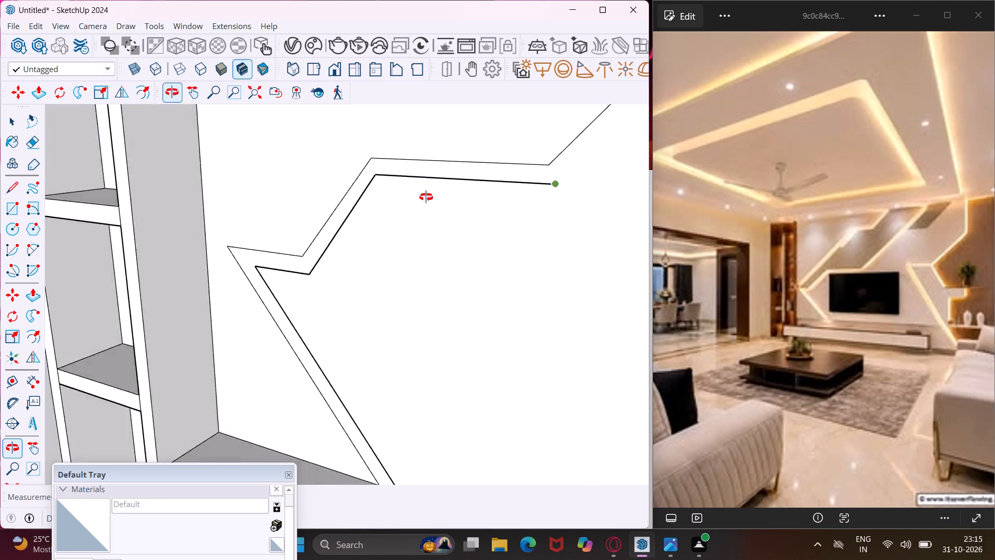
pyautogui.moveTo(426, 197); pyautogui.dragTo(408, 202, button='middle')
pyautogui.scroll(-13, 400, 203)
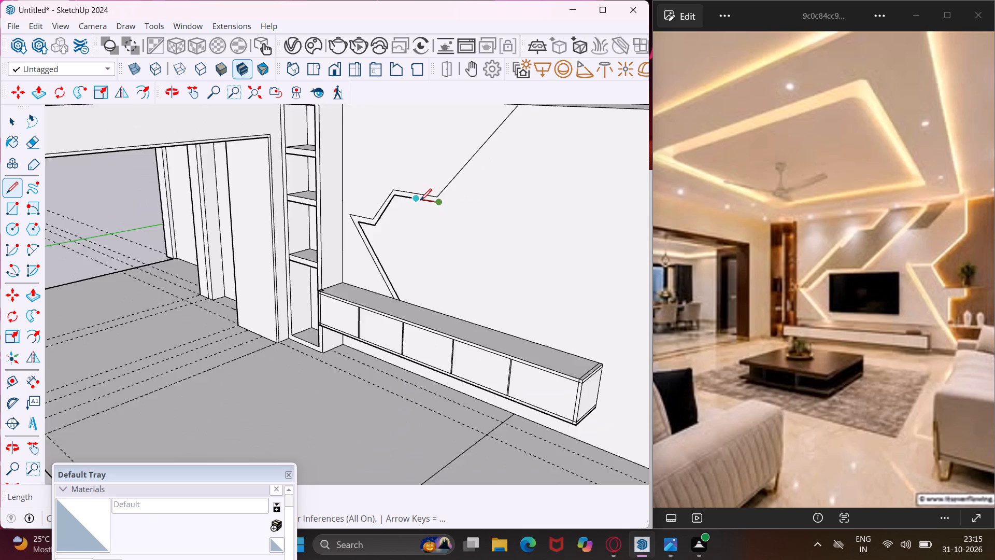
pyautogui.scroll(-3, 420, 200)
pyautogui.scroll(3, 499, 133)
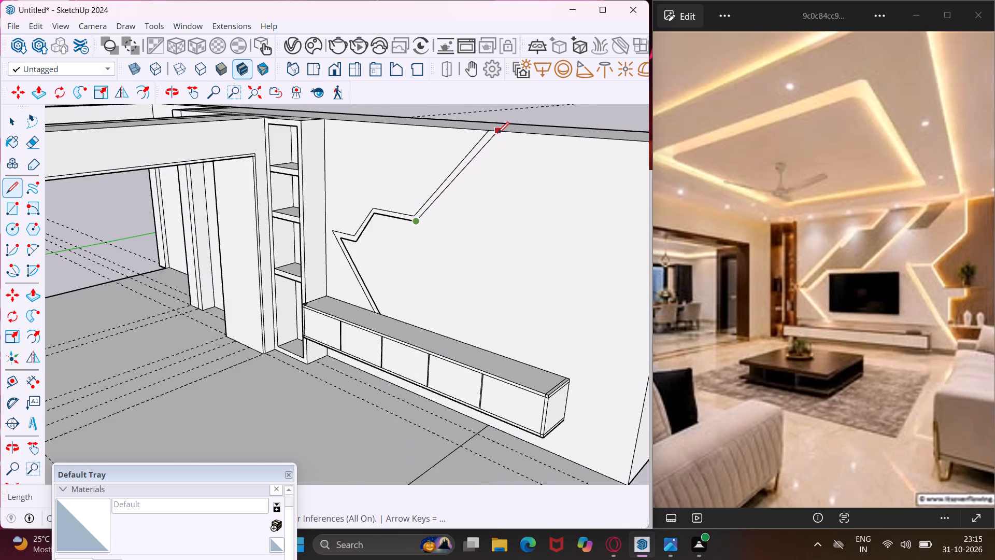
pyautogui.scroll(6, 496, 133)
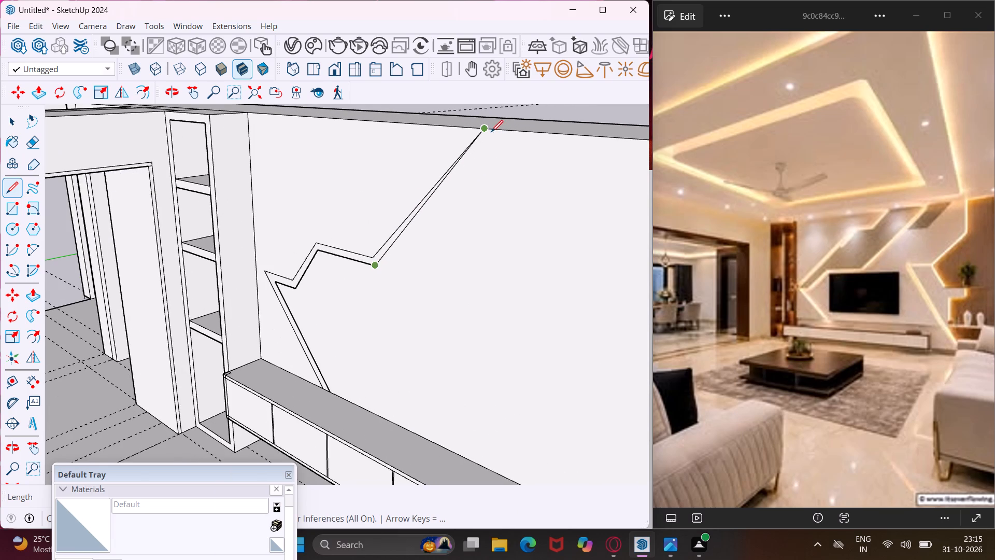
pyautogui.scroll(4, 491, 131)
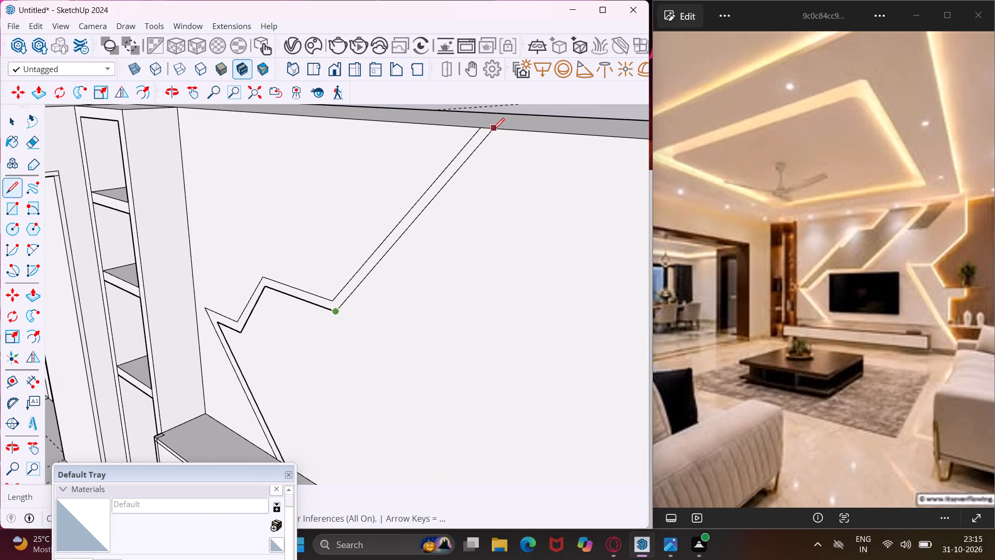
pyautogui.click(493, 130)
pyautogui.press('Escape')
pyautogui.press('space')
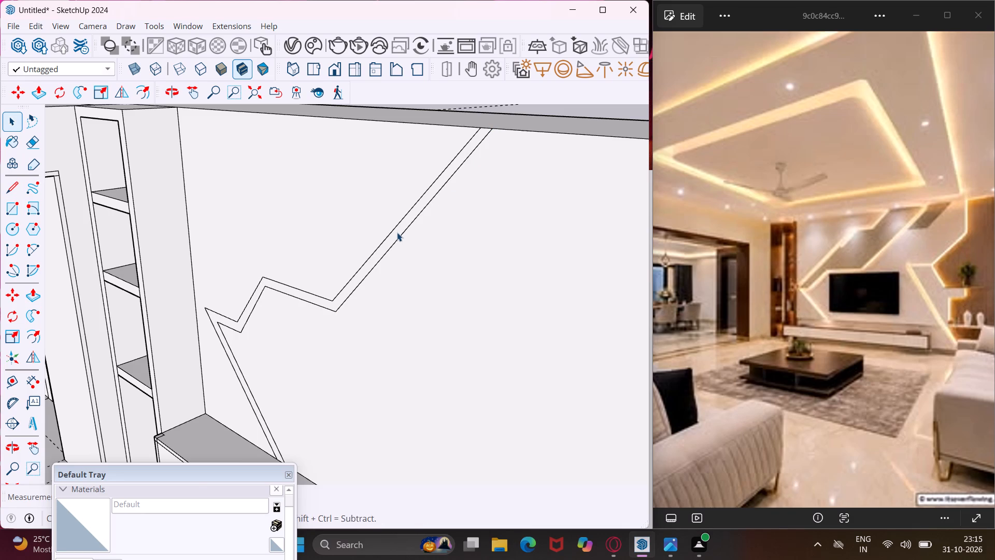
# Draw a three-segment stepped line above the zigzag, from the shelf column's side edge up to the TV wall's top edge.
pyautogui.scroll(-5, 397, 232)
pyautogui.moveTo(366, 255); pyautogui.dragTo(522, 279, button='middle')
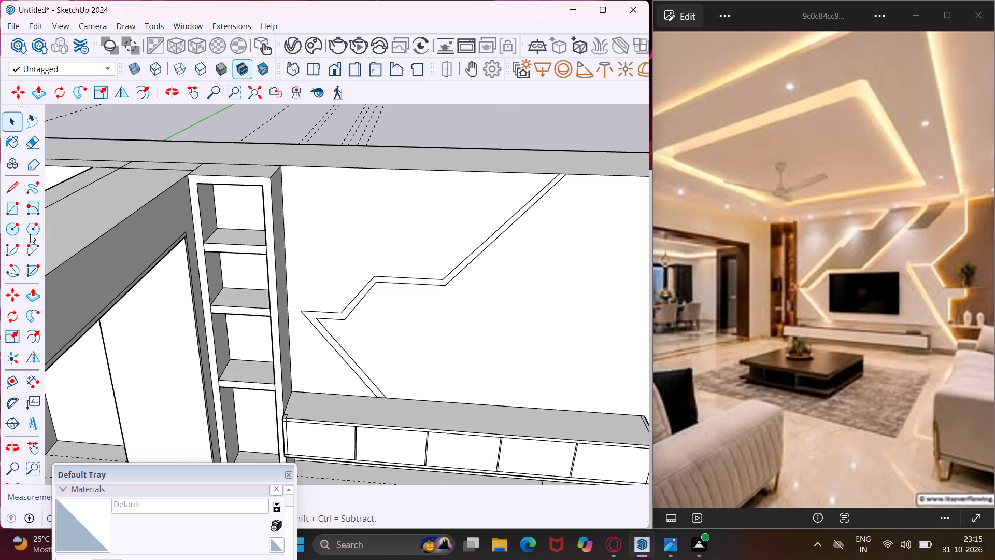
pyautogui.click(3, 189)
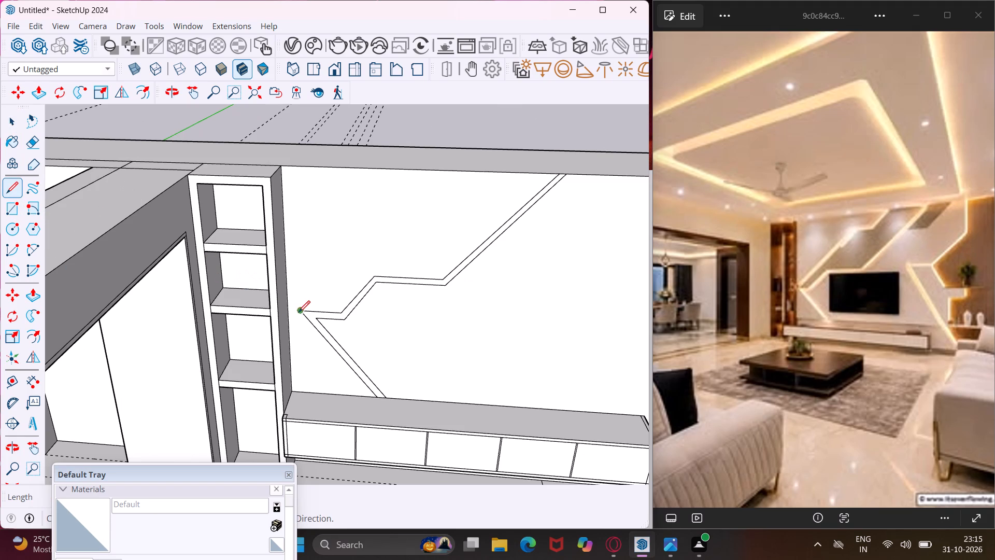
pyautogui.scroll(4, 309, 306)
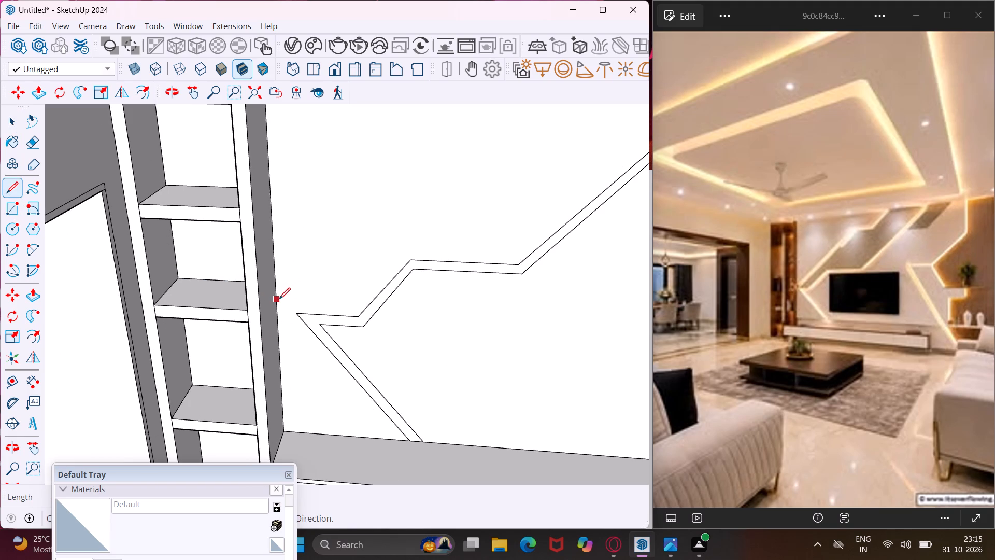
pyautogui.click(279, 299)
pyautogui.scroll(-8, 325, 206)
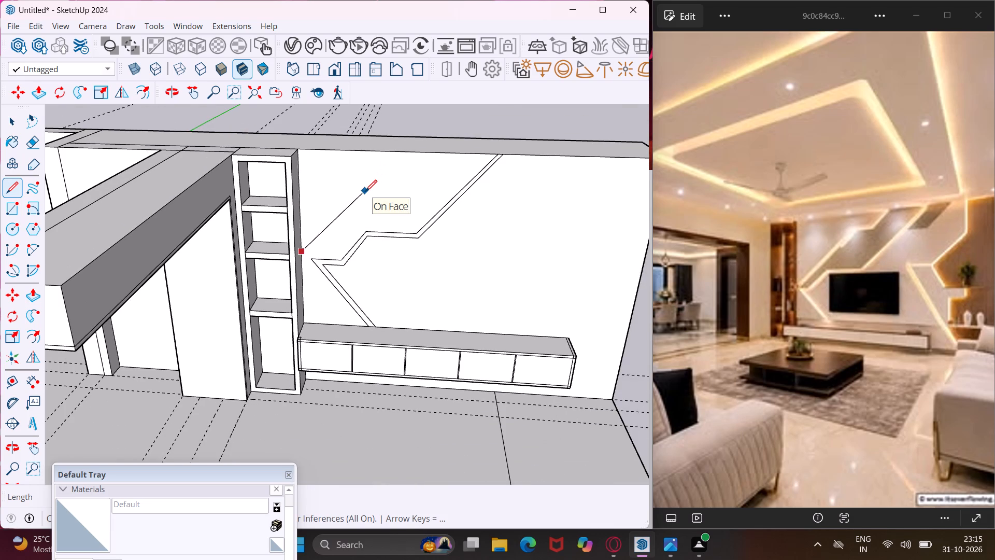
pyautogui.click(397, 188)
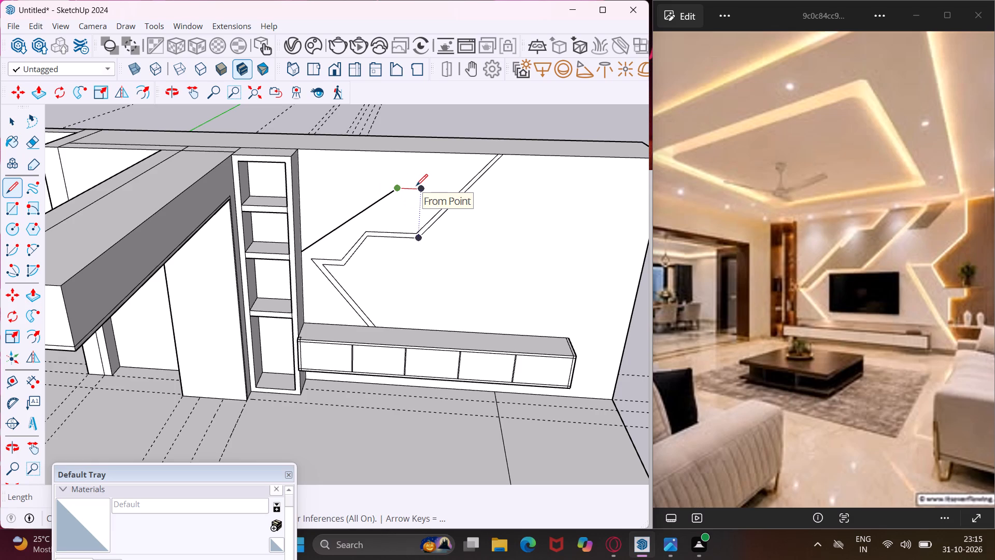
pyautogui.click(416, 186)
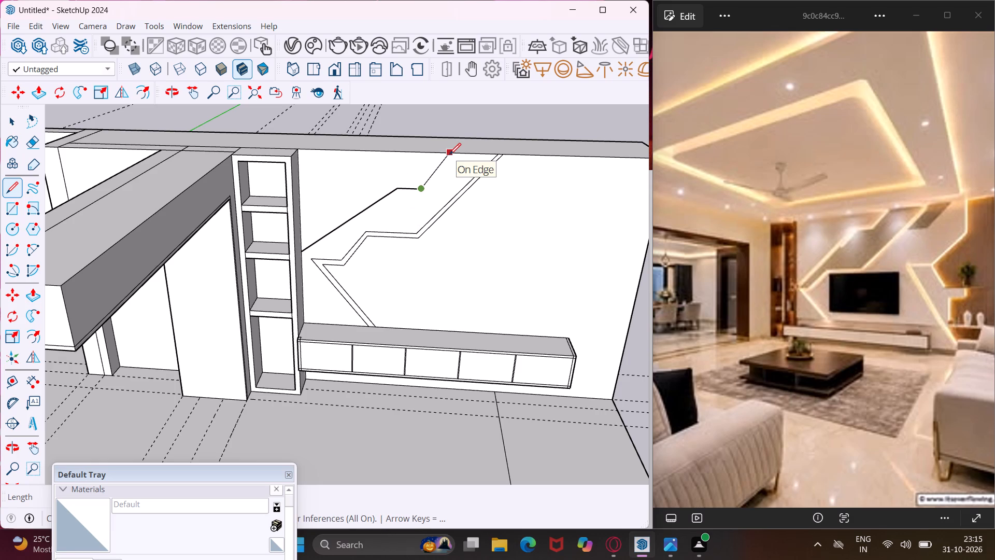
pyautogui.click(449, 155)
# Draw a parallel three-segment line just above the stepped line, from the wall's top edge back to the shelf column.
pyautogui.scroll(5, 436, 155)
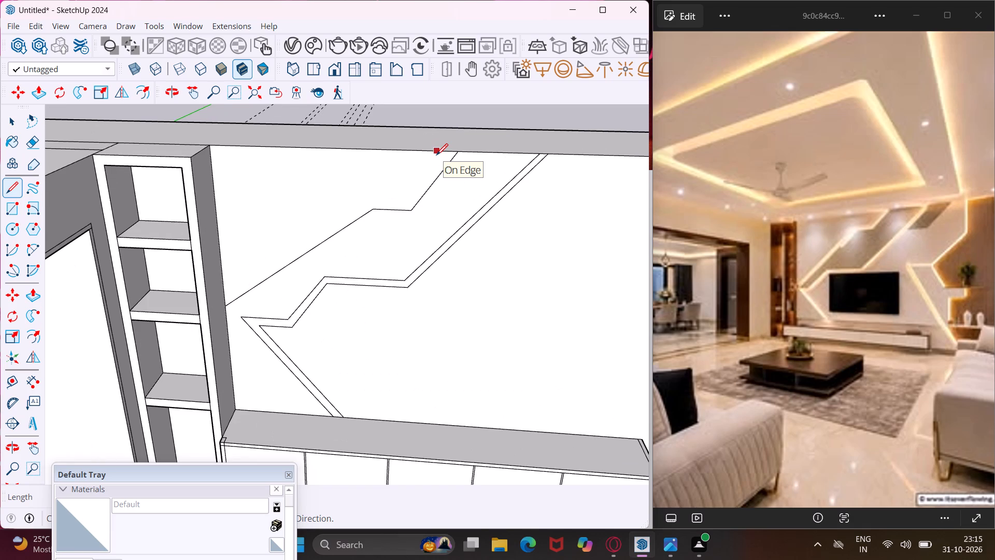
pyautogui.scroll(2, 446, 151)
pyautogui.click(446, 151)
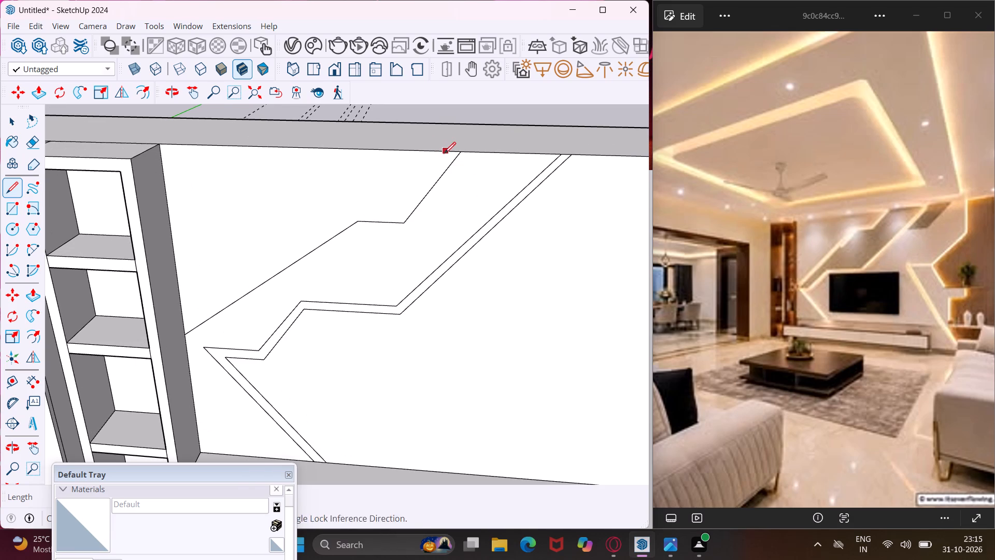
pyautogui.click(400, 211)
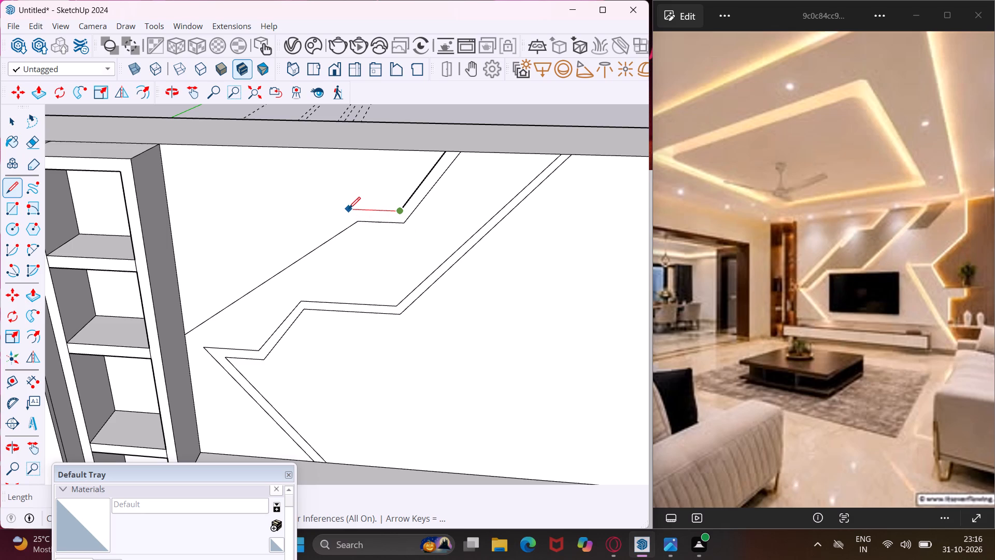
pyautogui.click(349, 208)
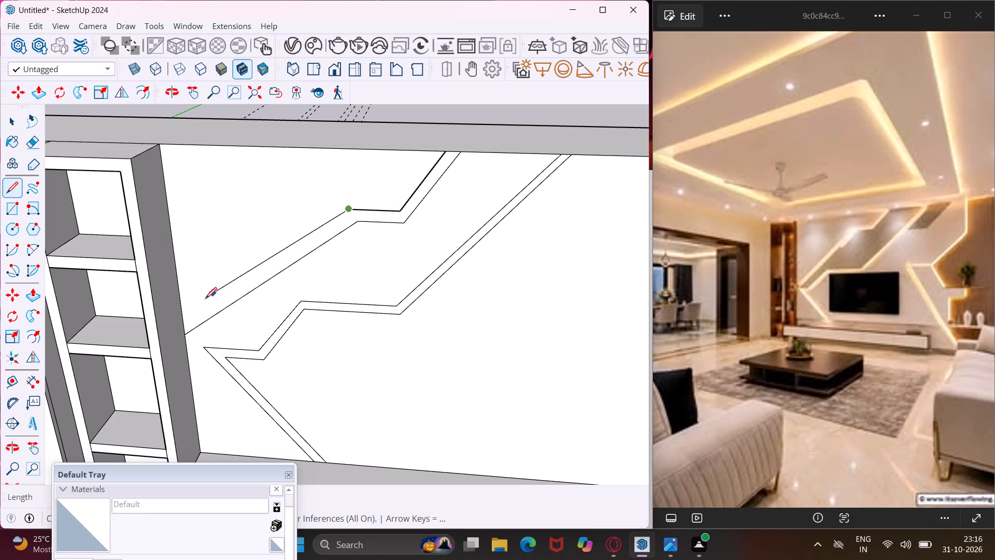
pyautogui.click(184, 324)
# Draw a four-segment zigzag line at the TV wall's free end, from its floor edge past the cabinet up to its top edge.
pyautogui.scroll(-2, 224, 251)
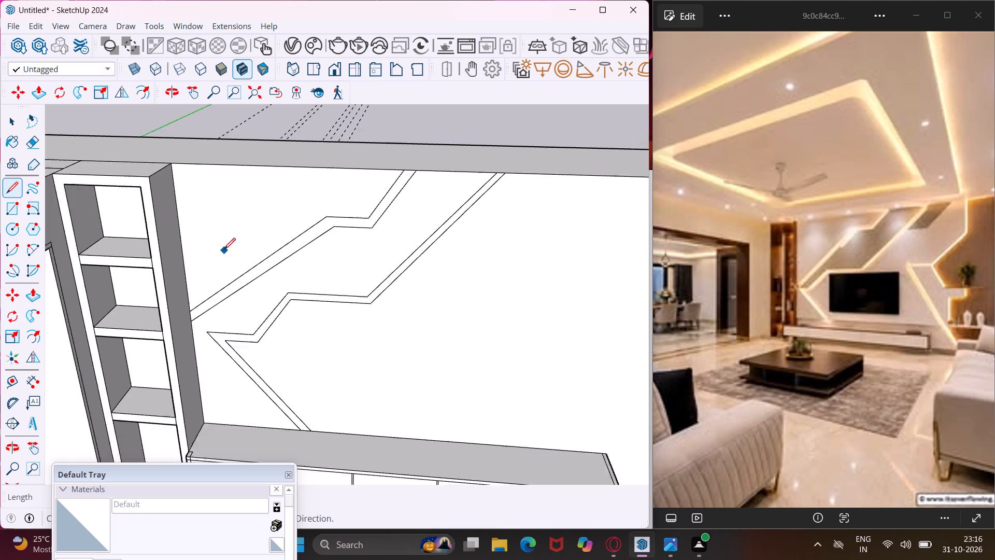
pyautogui.scroll(-14, 224, 249)
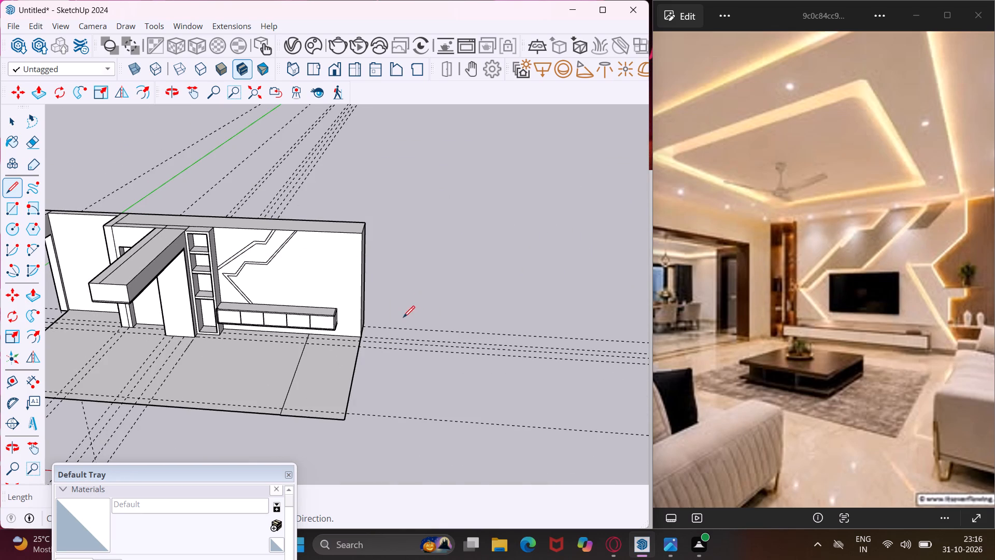
pyautogui.scroll(6, 351, 321)
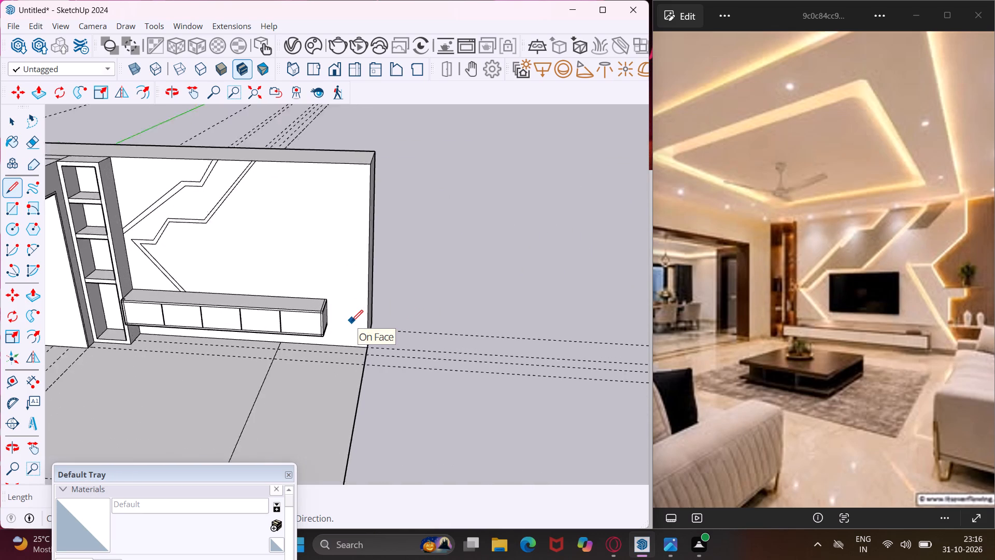
pyautogui.scroll(2, 351, 321)
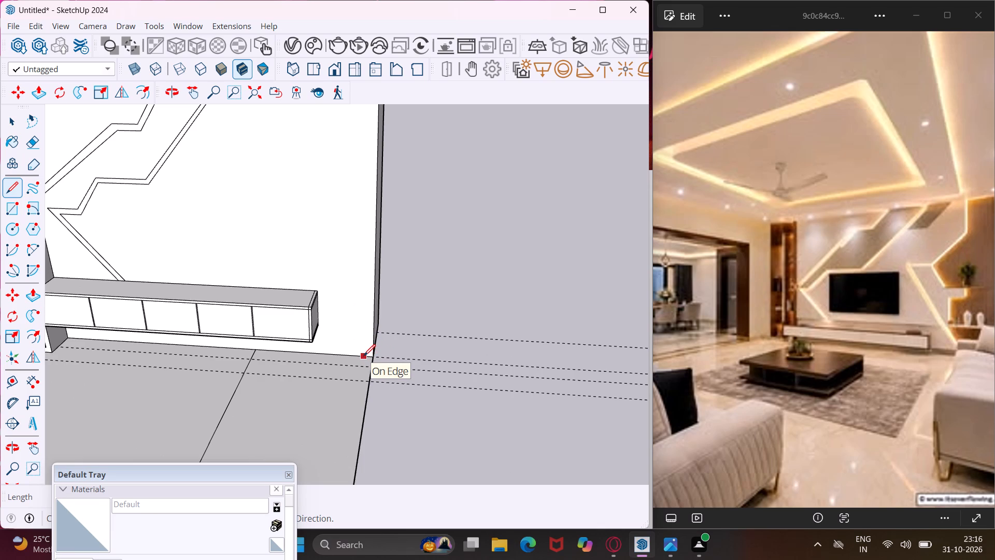
pyautogui.click(364, 356)
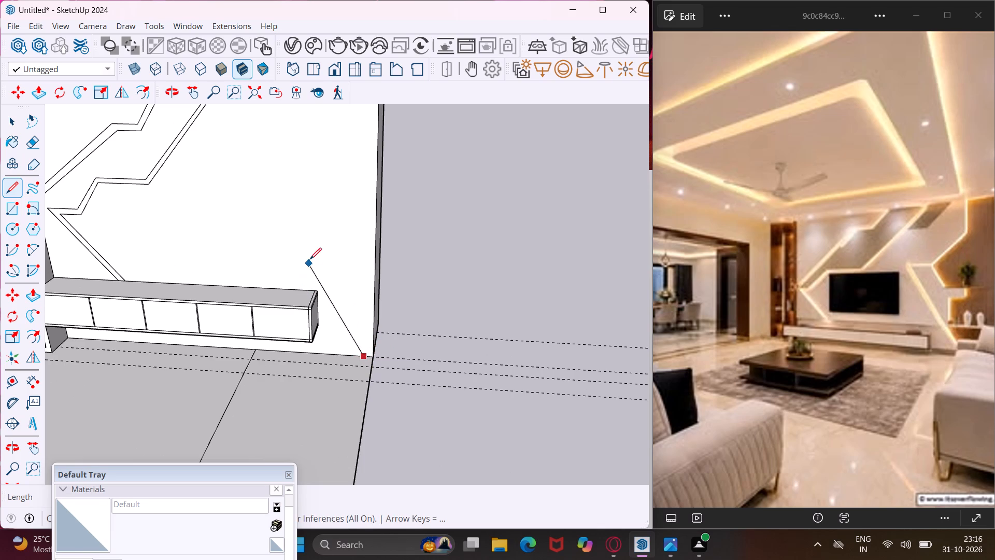
pyautogui.scroll(-4, 284, 225)
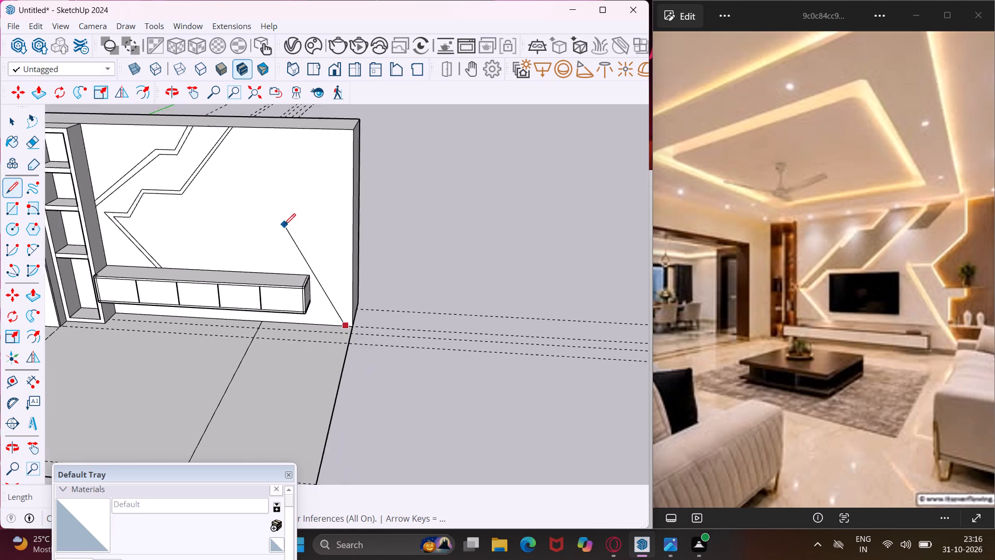
pyautogui.click(266, 201)
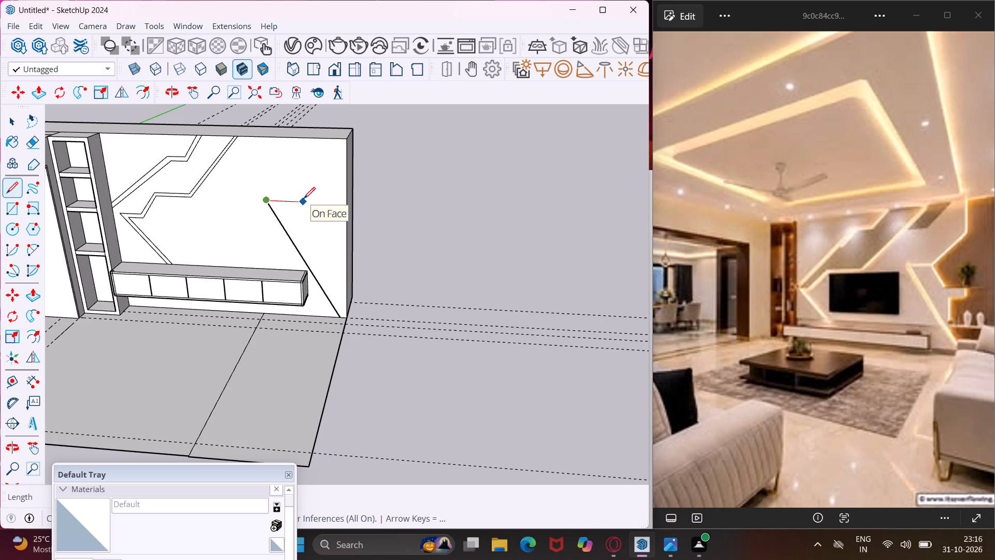
pyautogui.click(304, 199)
pyautogui.scroll(4, 323, 172)
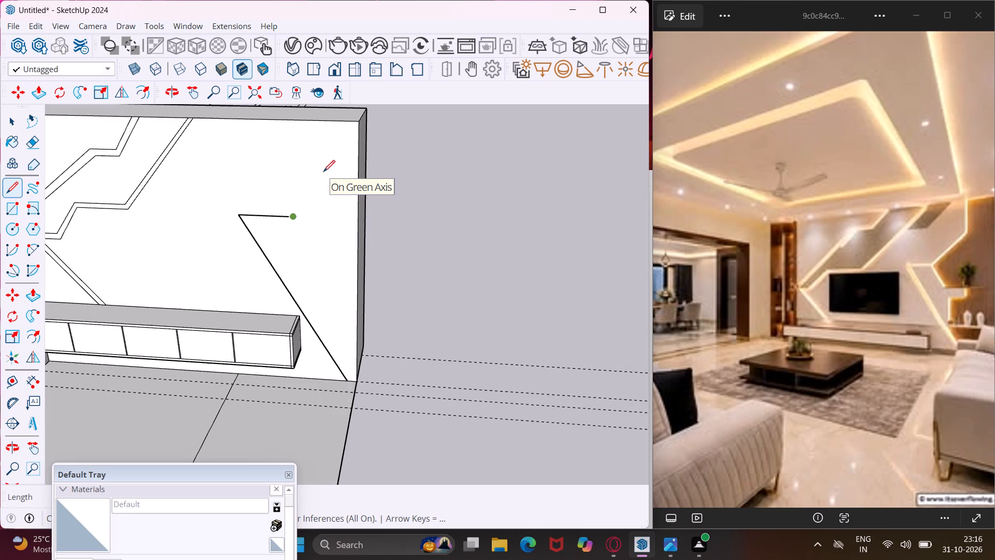
pyautogui.moveTo(321, 173); pyautogui.dragTo(373, 153, button='middle')
pyautogui.scroll(2, 336, 160)
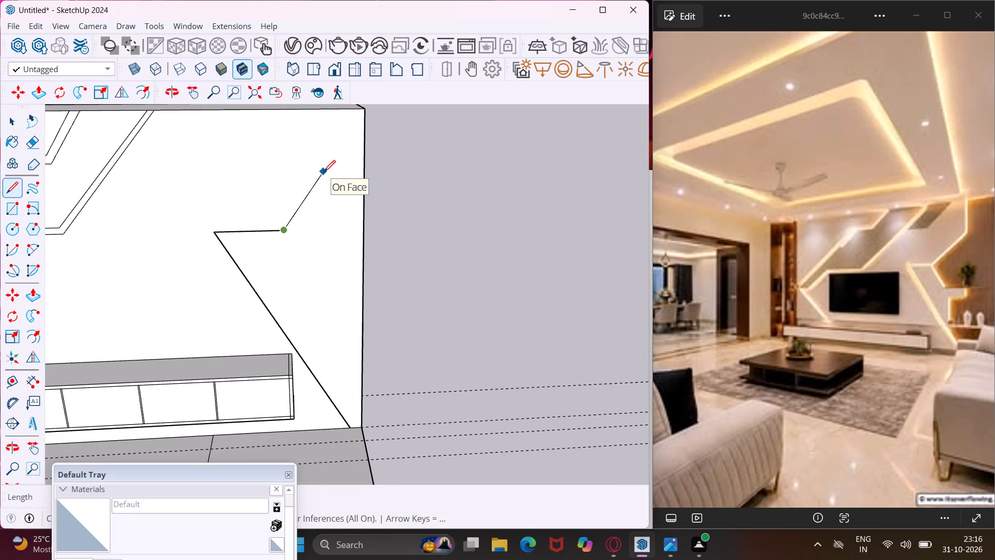
pyautogui.click(324, 171)
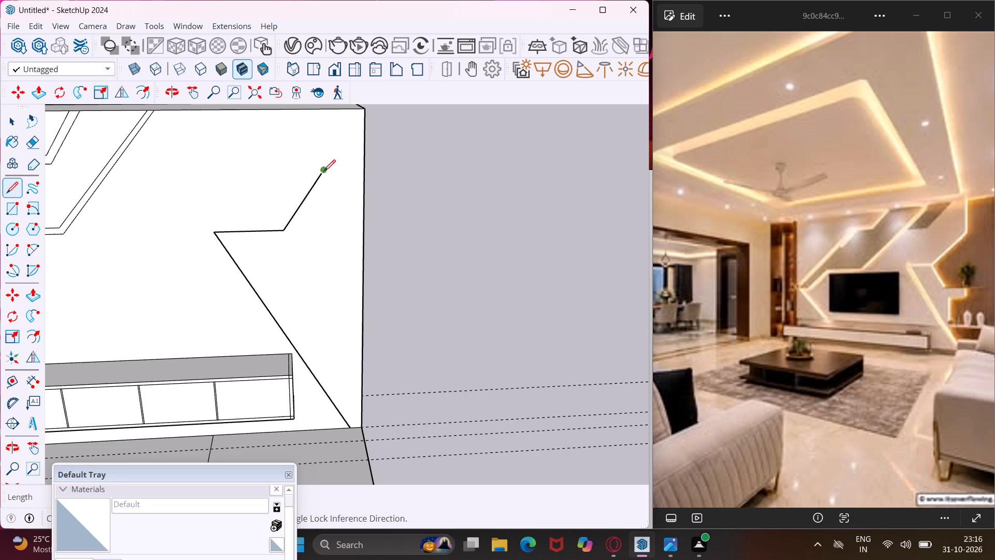
pyautogui.click(297, 110)
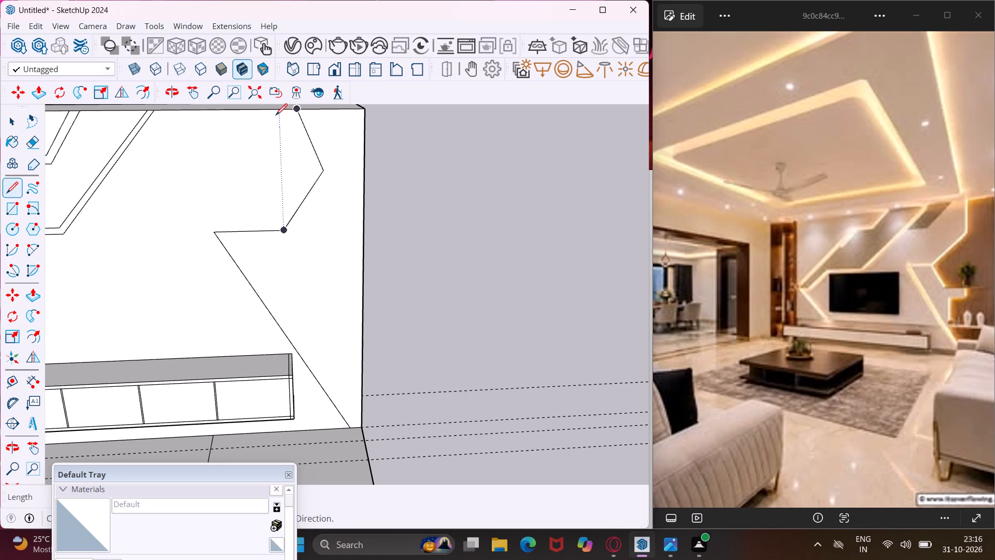
# Draw a two-segment bent line from the TV wall's top edge, between the two zigzags, to the inner line of the first zigzag.
pyautogui.click(252, 112)
pyautogui.click(214, 153)
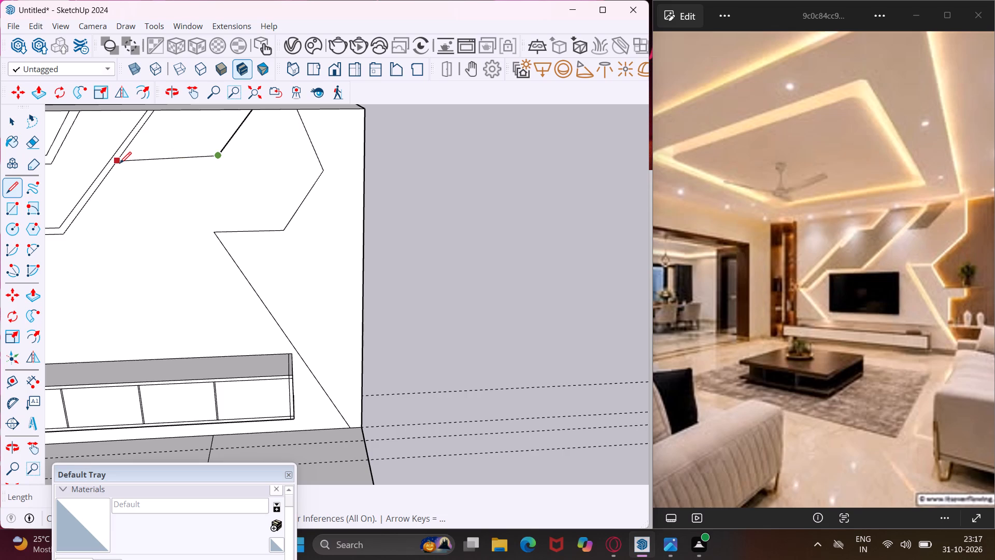
pyautogui.click(120, 163)
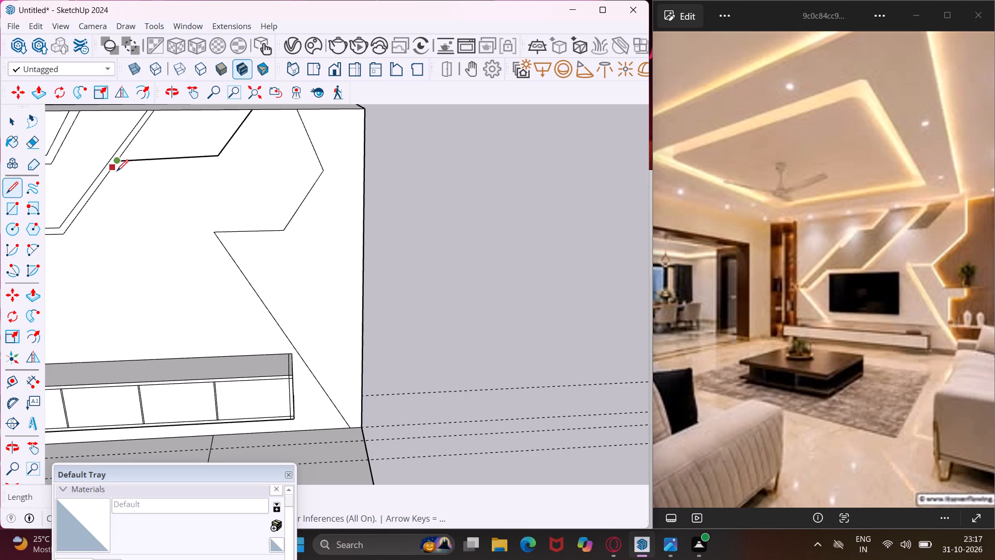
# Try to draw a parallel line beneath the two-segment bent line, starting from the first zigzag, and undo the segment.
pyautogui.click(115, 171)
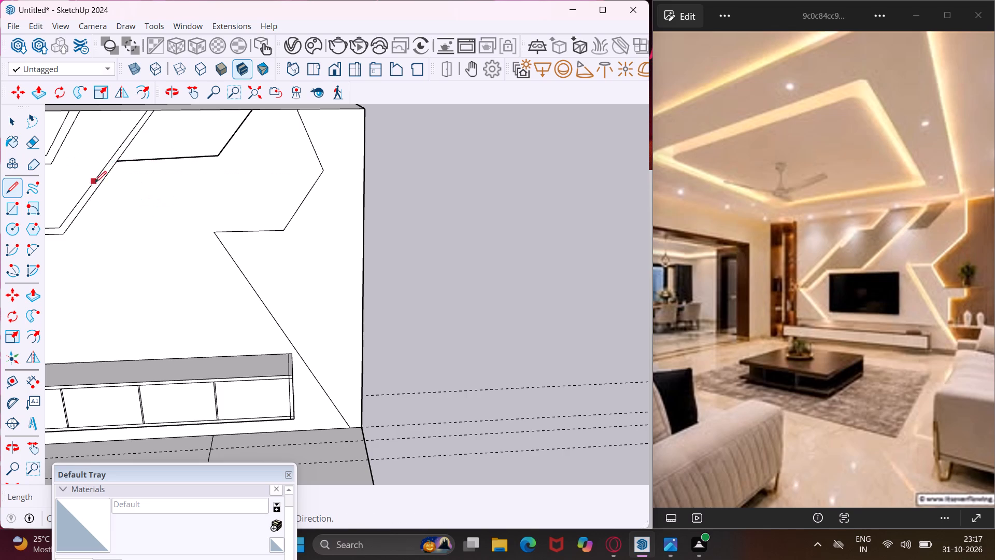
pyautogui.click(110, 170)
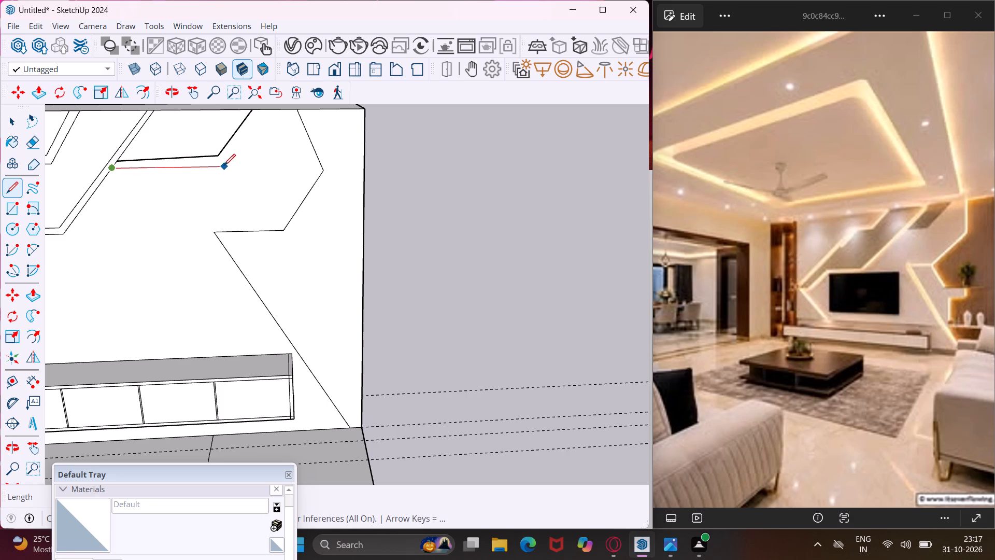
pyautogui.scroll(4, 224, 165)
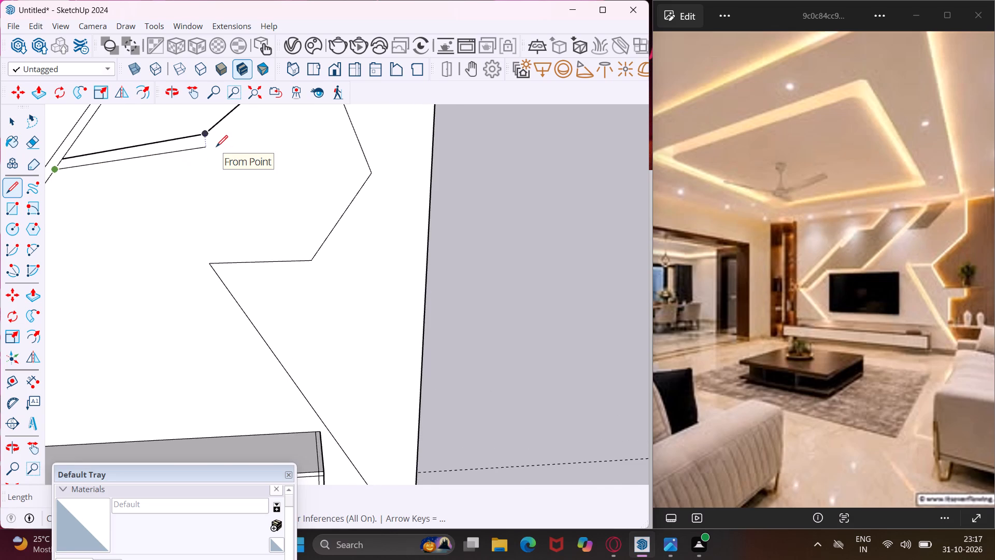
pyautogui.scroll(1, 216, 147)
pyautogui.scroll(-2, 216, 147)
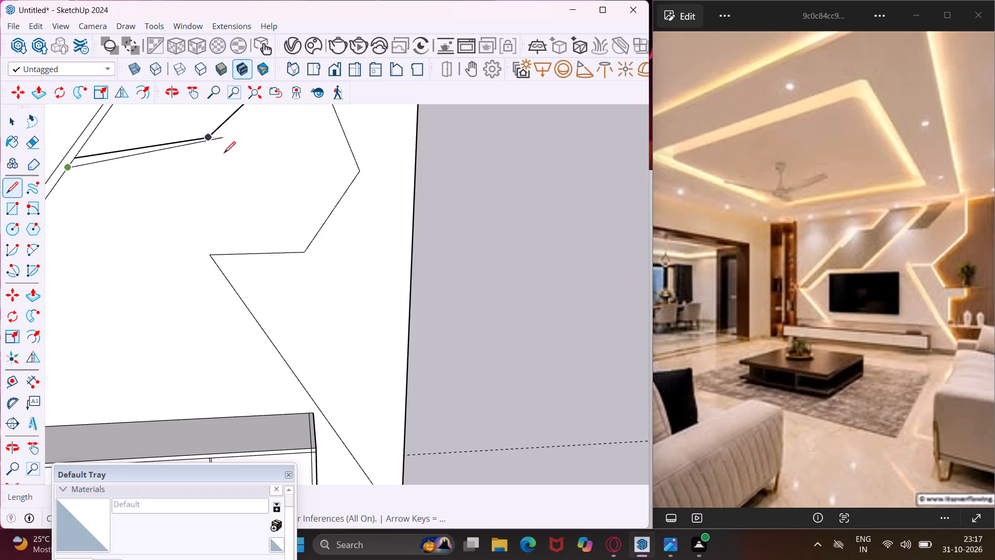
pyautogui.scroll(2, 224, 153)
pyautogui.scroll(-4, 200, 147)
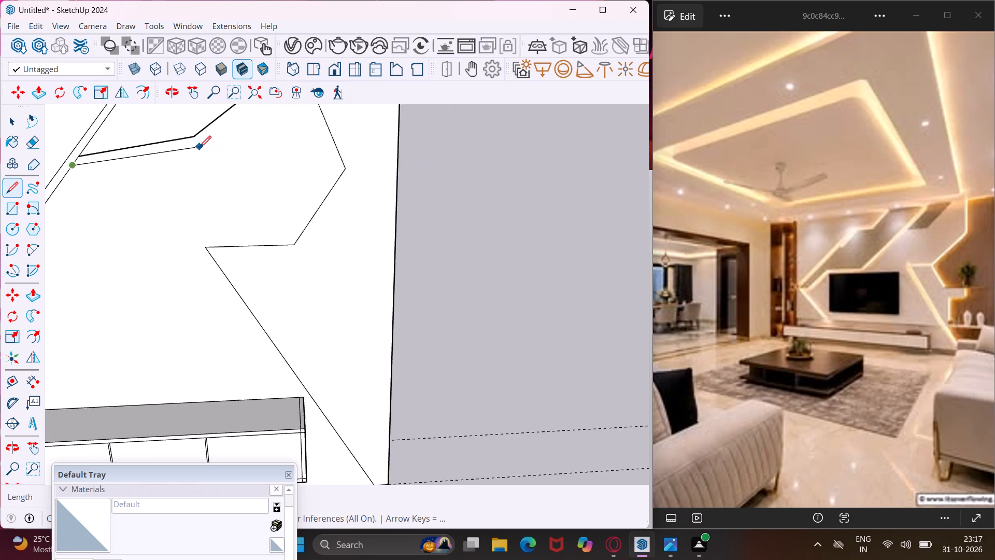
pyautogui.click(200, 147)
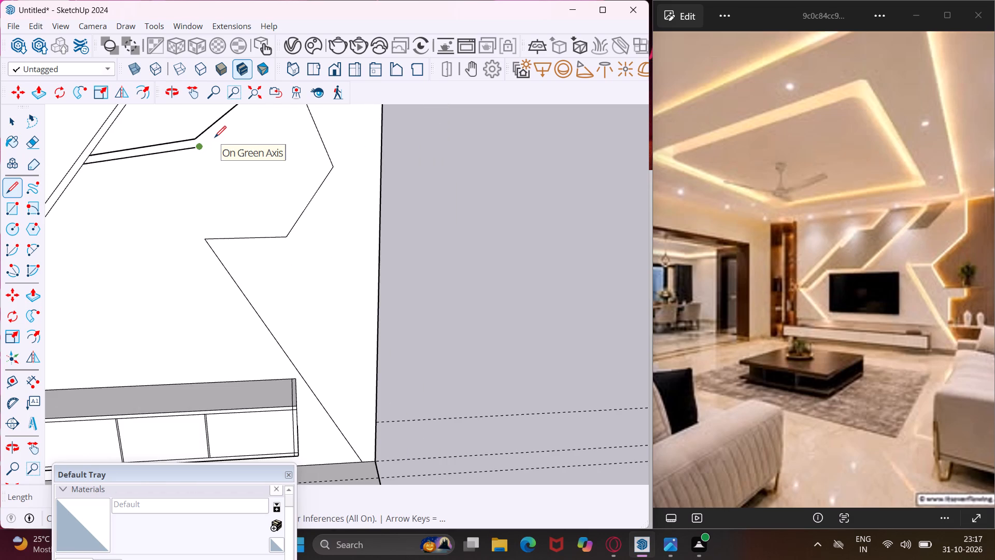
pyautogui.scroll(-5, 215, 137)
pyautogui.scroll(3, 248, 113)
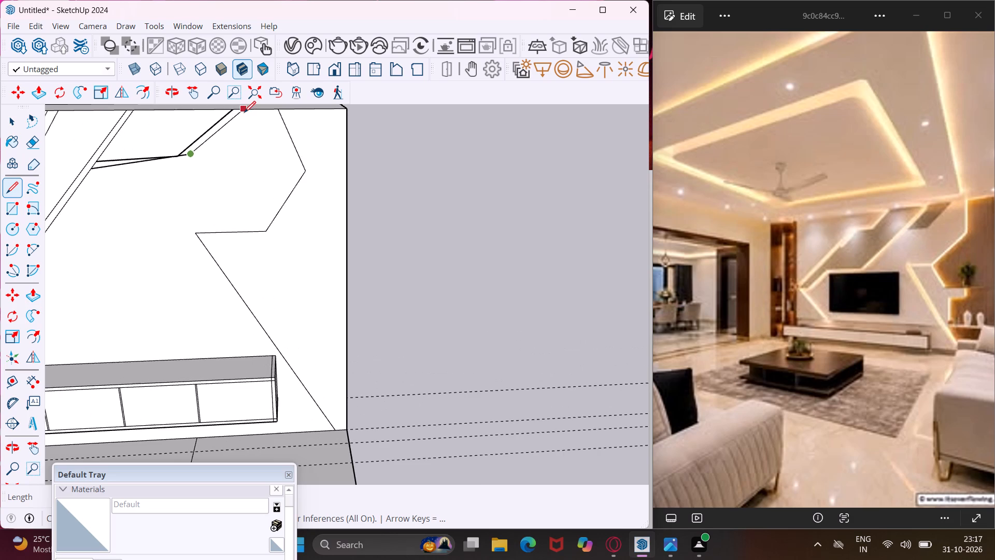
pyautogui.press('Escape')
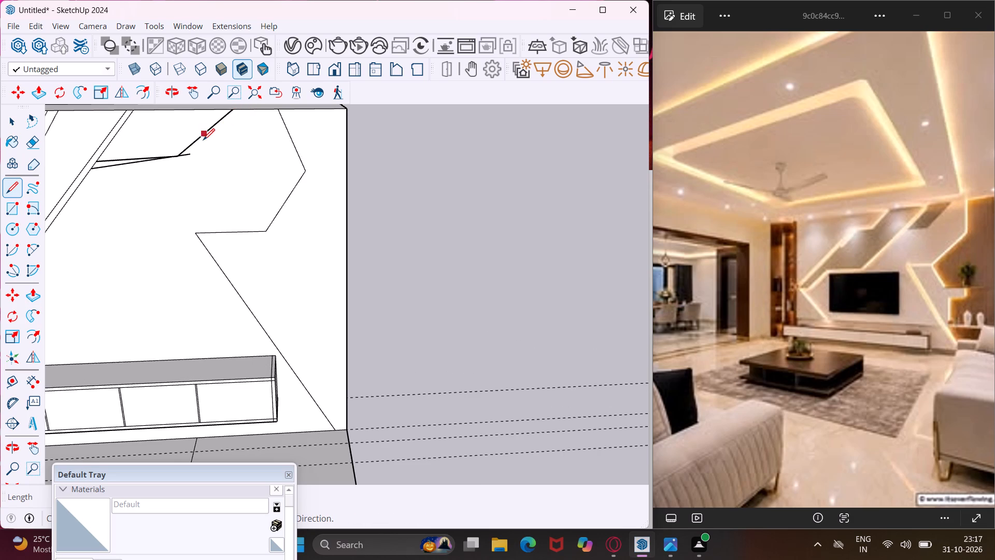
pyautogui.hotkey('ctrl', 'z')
# Draw a two-segment line parallel to the bent line on its lower side, from the wall's top edge back to the first zigzag.
pyautogui.scroll(1, 155, 161)
pyautogui.scroll(-5, 155, 161)
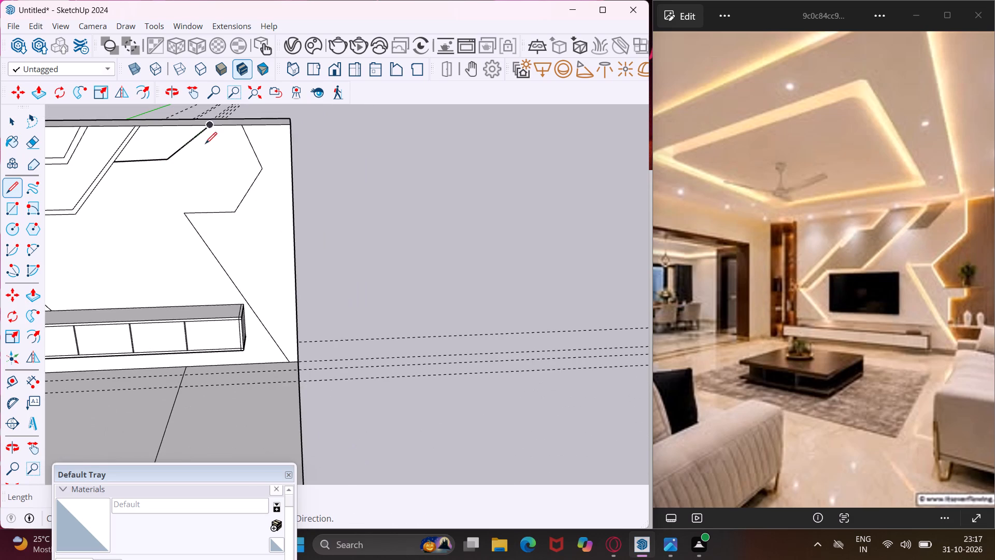
pyautogui.scroll(7, 212, 129)
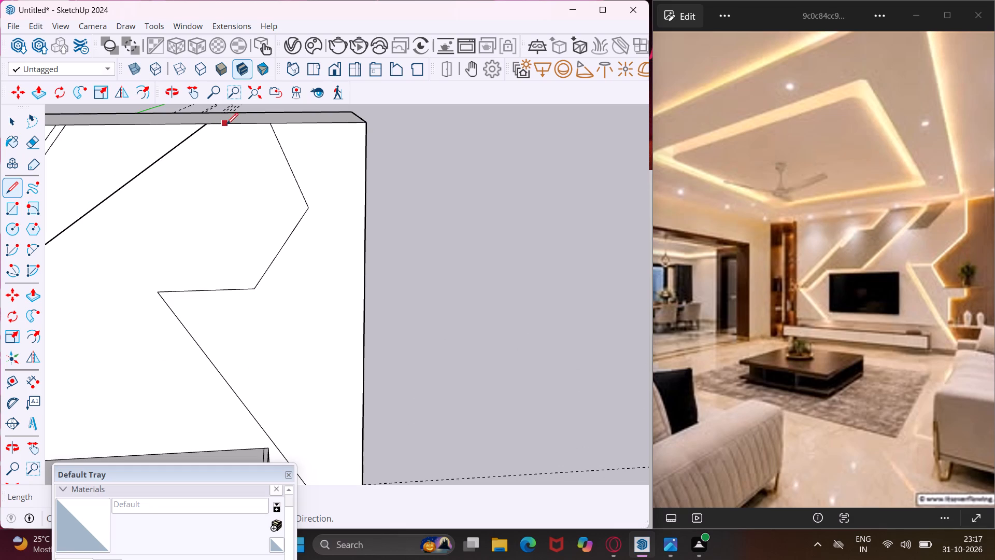
pyautogui.click(228, 124)
pyautogui.scroll(-7, 180, 160)
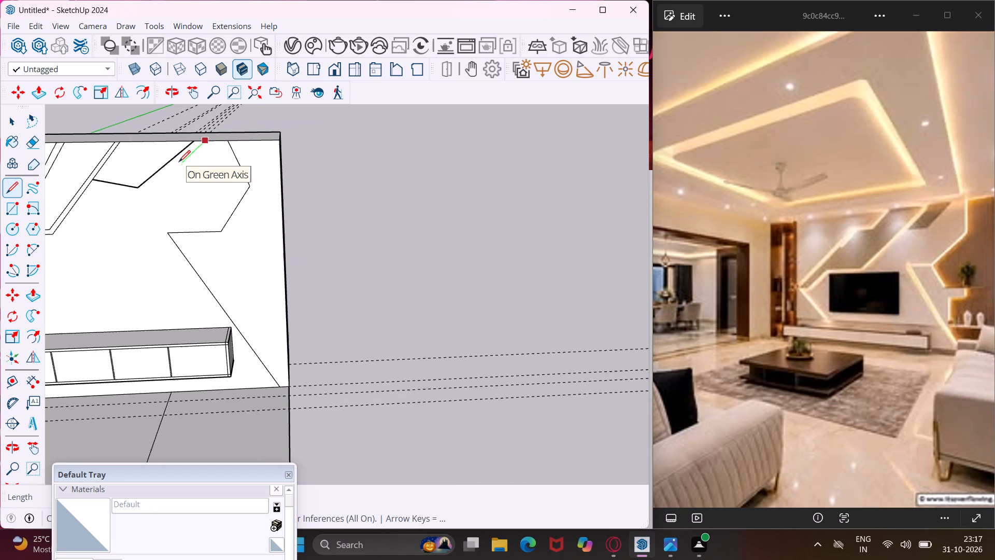
pyautogui.scroll(-1, 179, 162)
pyautogui.scroll(7, 149, 191)
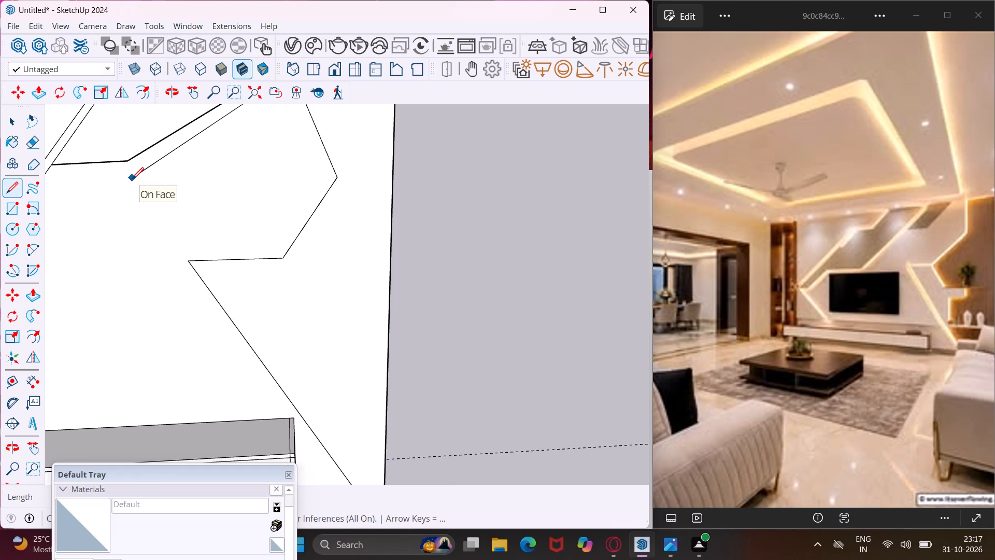
pyautogui.click(132, 179)
pyautogui.scroll(-5, 124, 179)
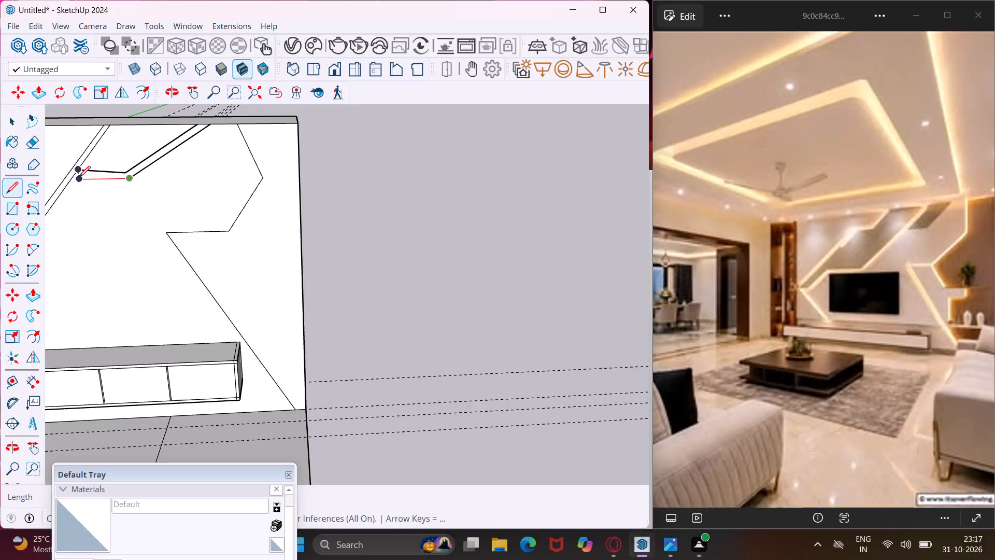
pyautogui.click(75, 177)
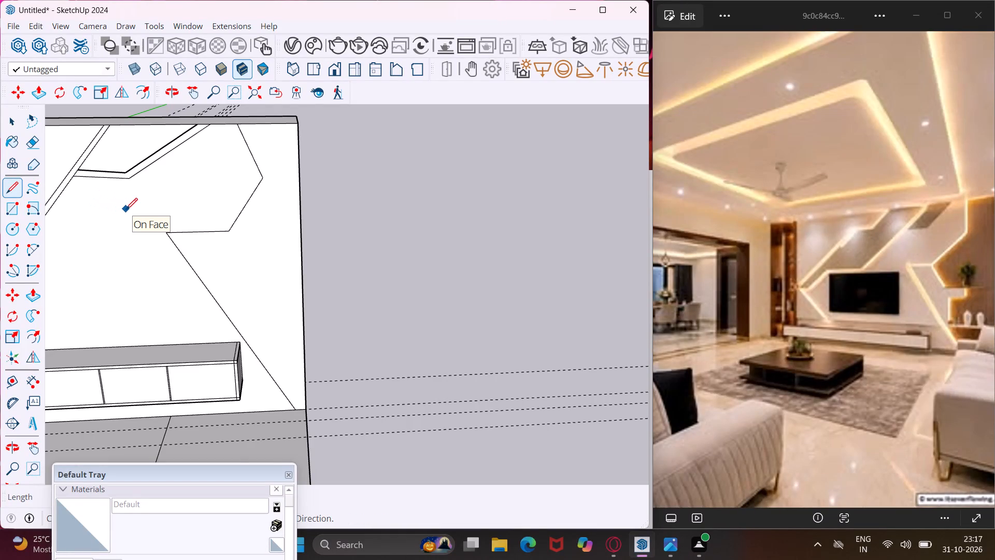
# Draw a three-segment line from the TV wall's top edge, parallel outside the second zigzag's upper bends, ending in a downward slant towards the free end.
pyautogui.scroll(-2, 122, 212)
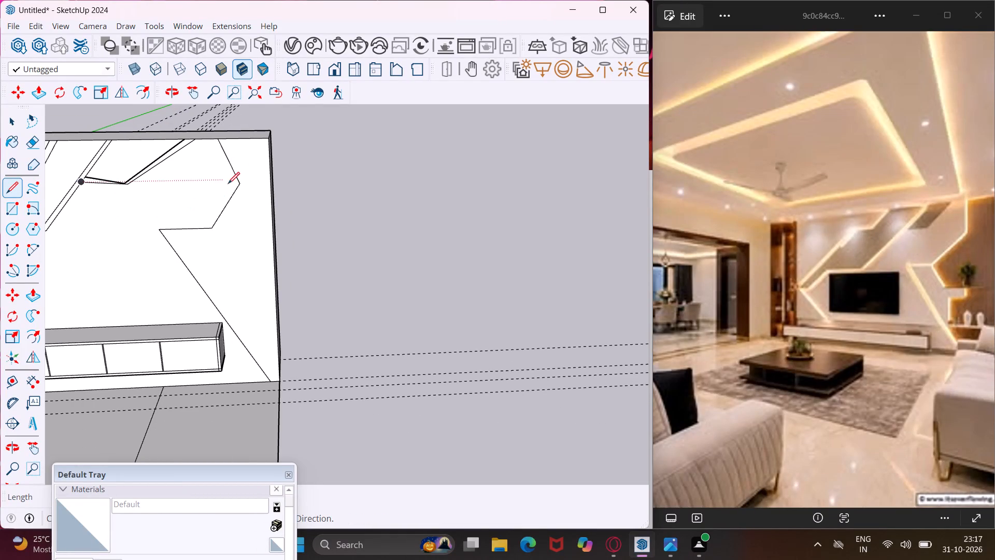
pyautogui.scroll(7, 221, 136)
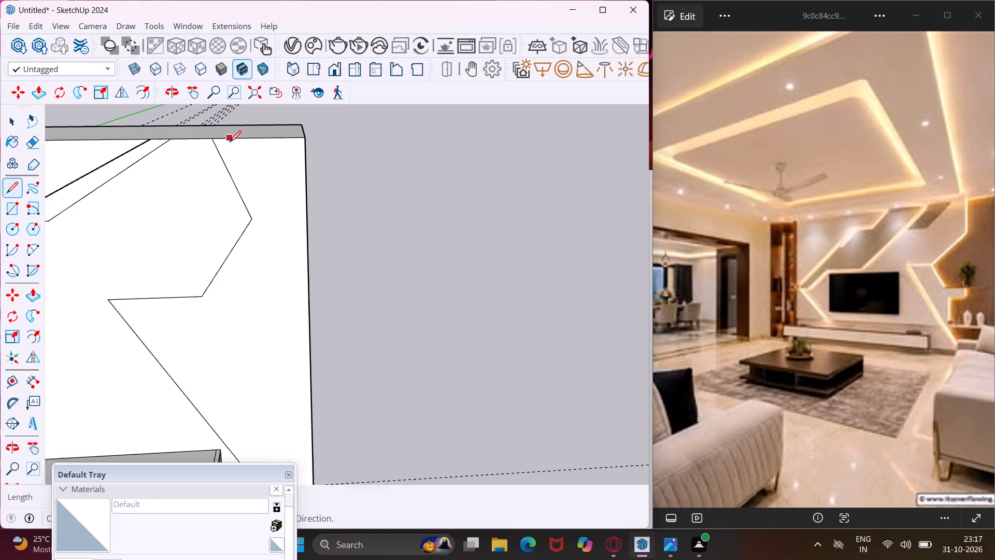
pyautogui.click(226, 139)
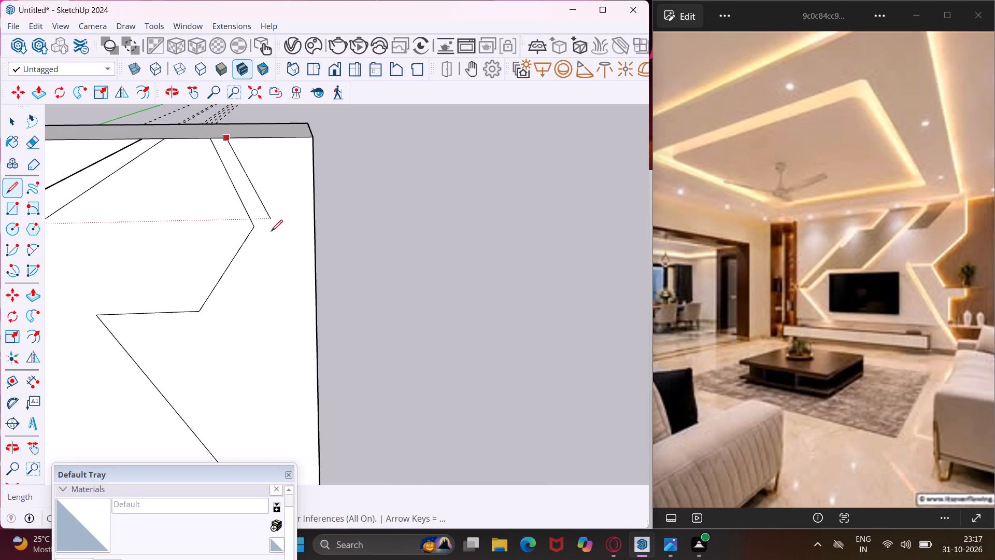
pyautogui.scroll(5, 271, 230)
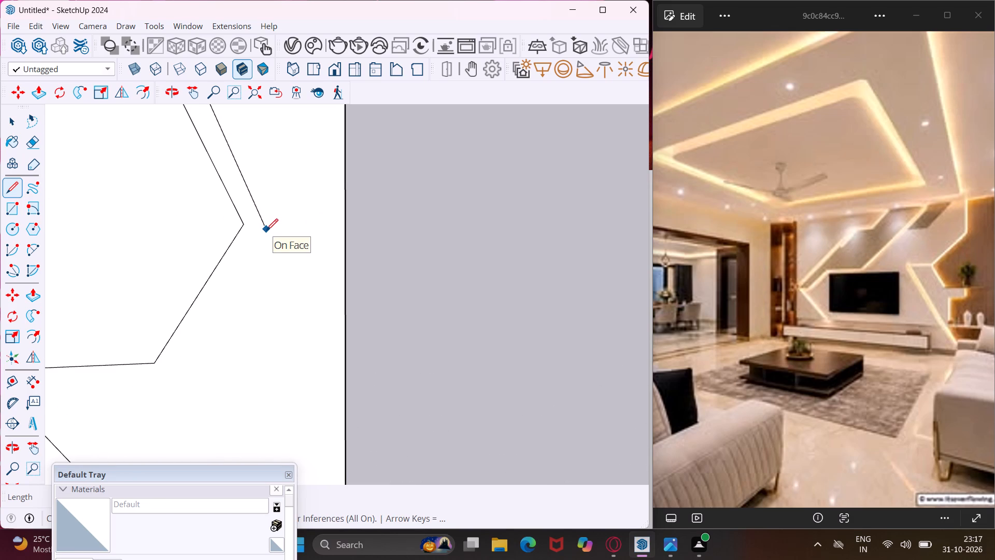
pyautogui.click(266, 230)
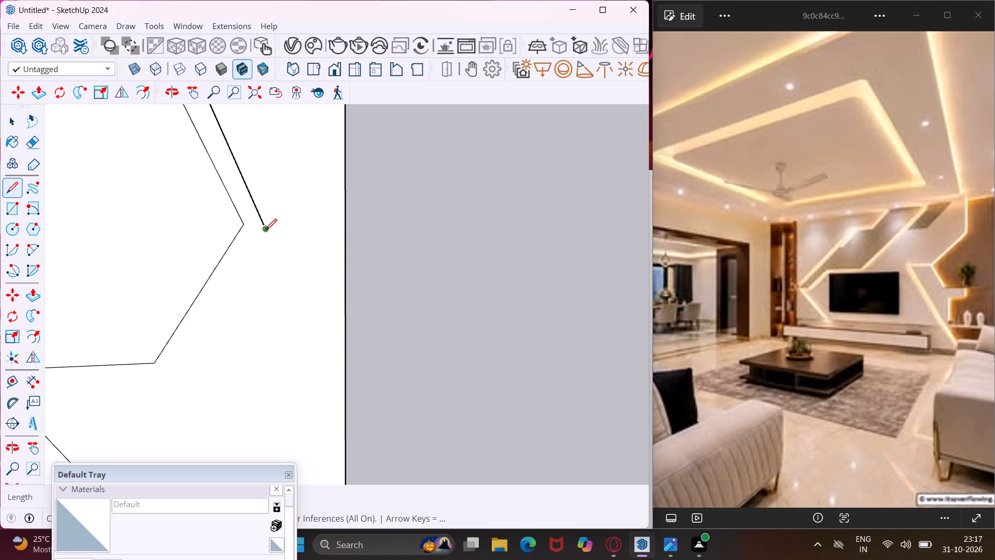
pyautogui.click(265, 230)
pyautogui.scroll(-3, 208, 337)
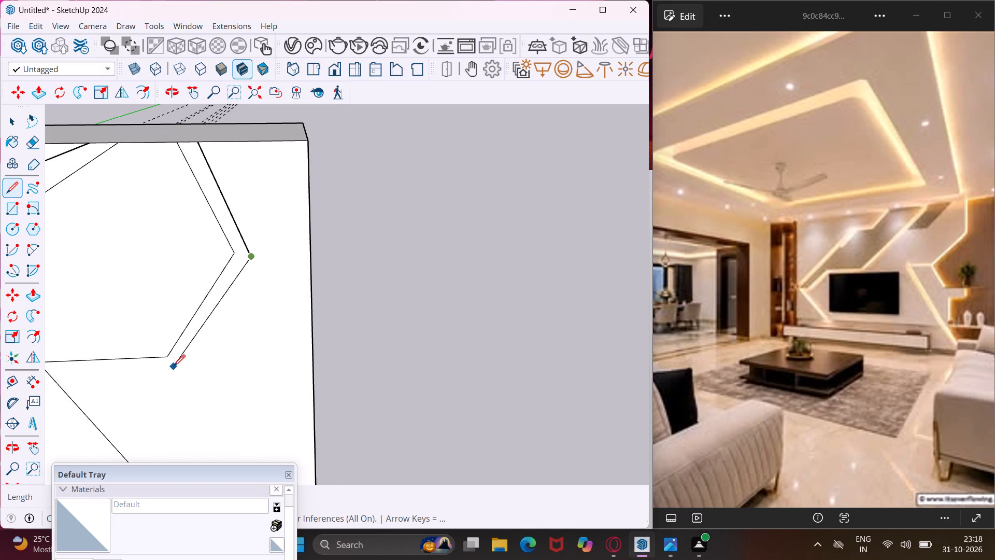
pyautogui.click(179, 359)
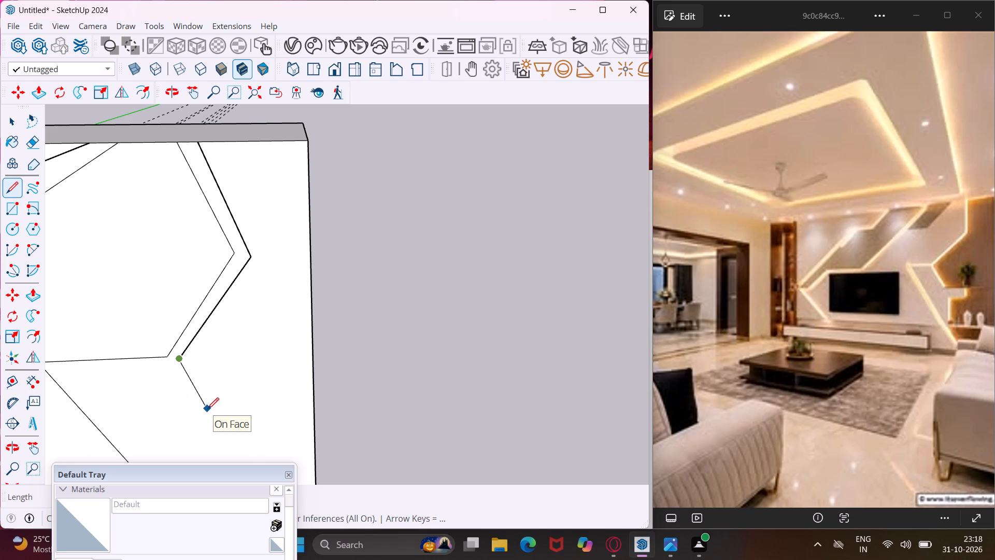
pyautogui.scroll(-11, 202, 404)
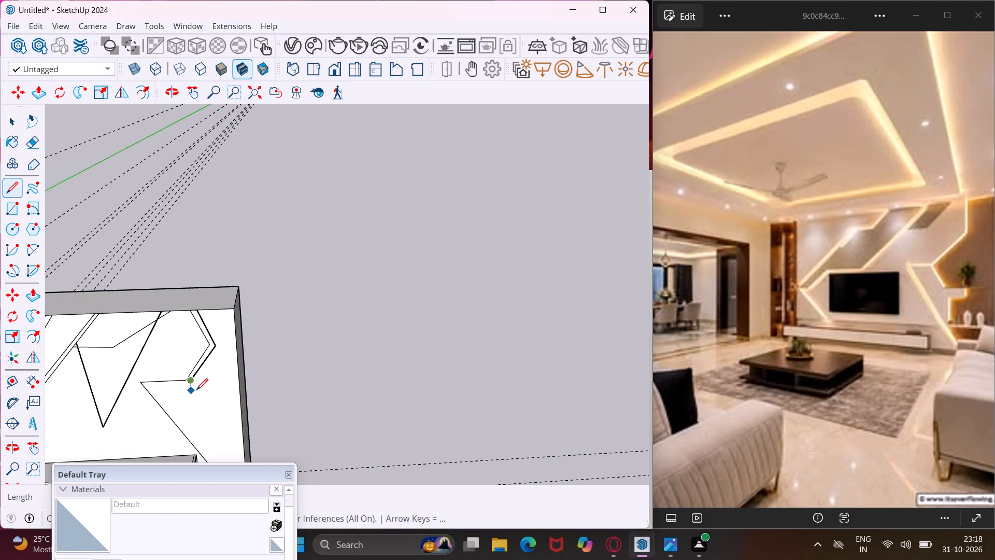
pyautogui.scroll(3, 209, 409)
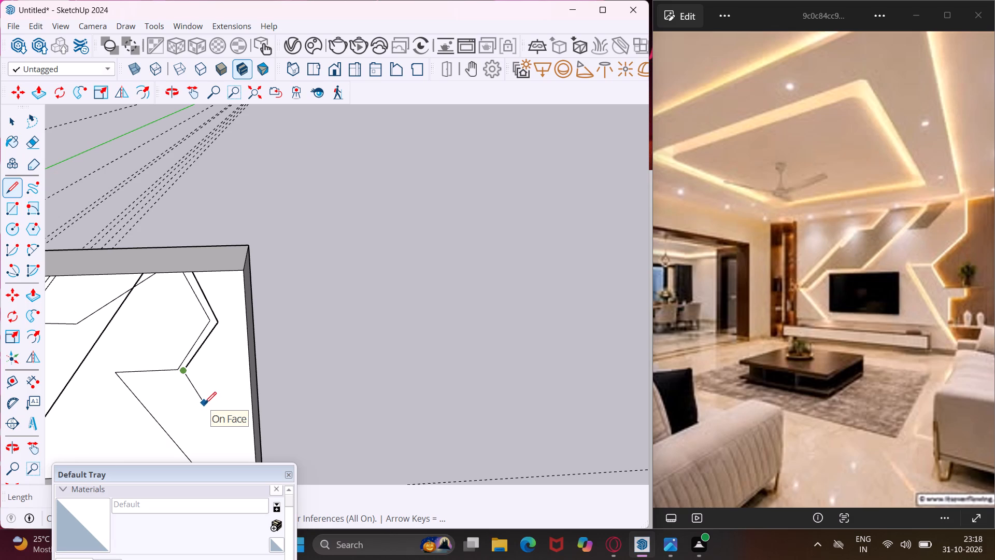
pyautogui.click(205, 403)
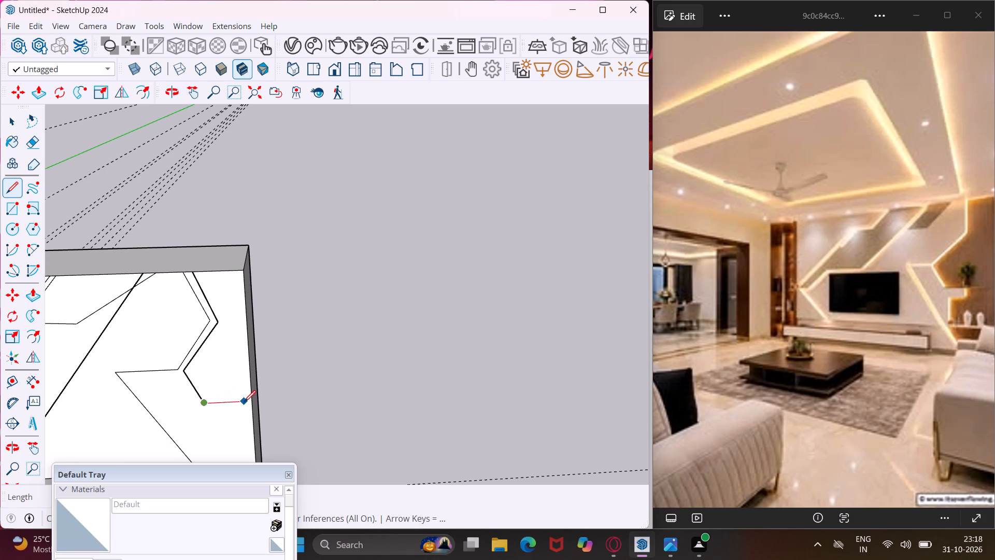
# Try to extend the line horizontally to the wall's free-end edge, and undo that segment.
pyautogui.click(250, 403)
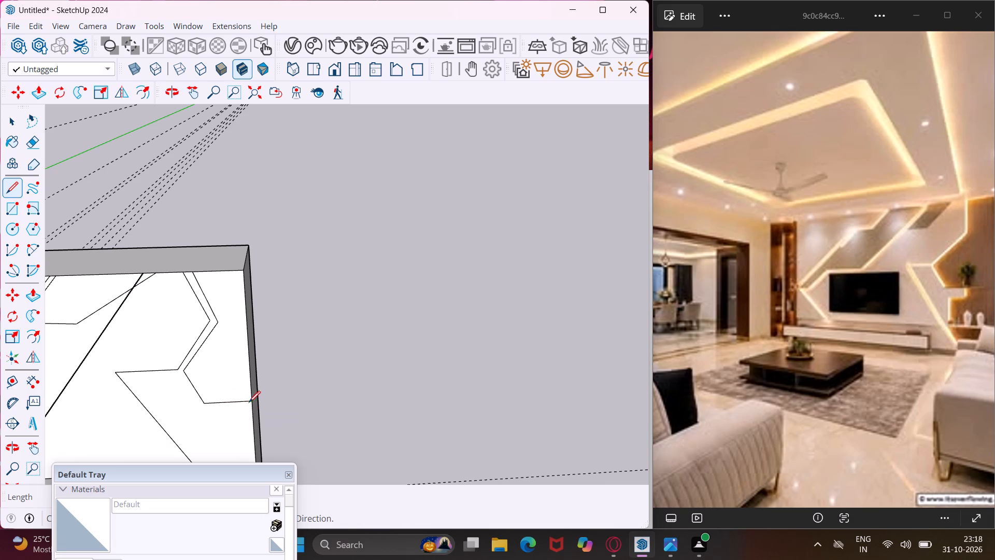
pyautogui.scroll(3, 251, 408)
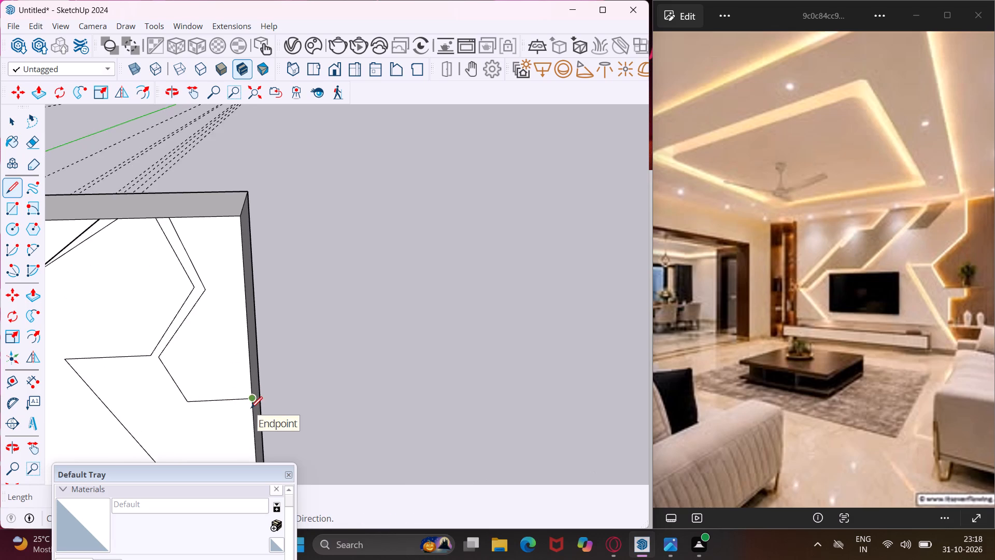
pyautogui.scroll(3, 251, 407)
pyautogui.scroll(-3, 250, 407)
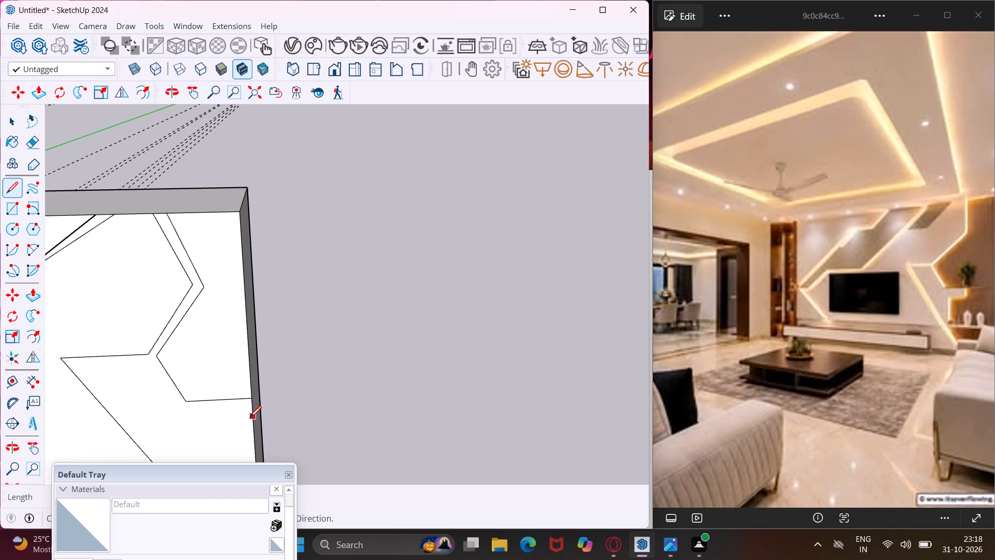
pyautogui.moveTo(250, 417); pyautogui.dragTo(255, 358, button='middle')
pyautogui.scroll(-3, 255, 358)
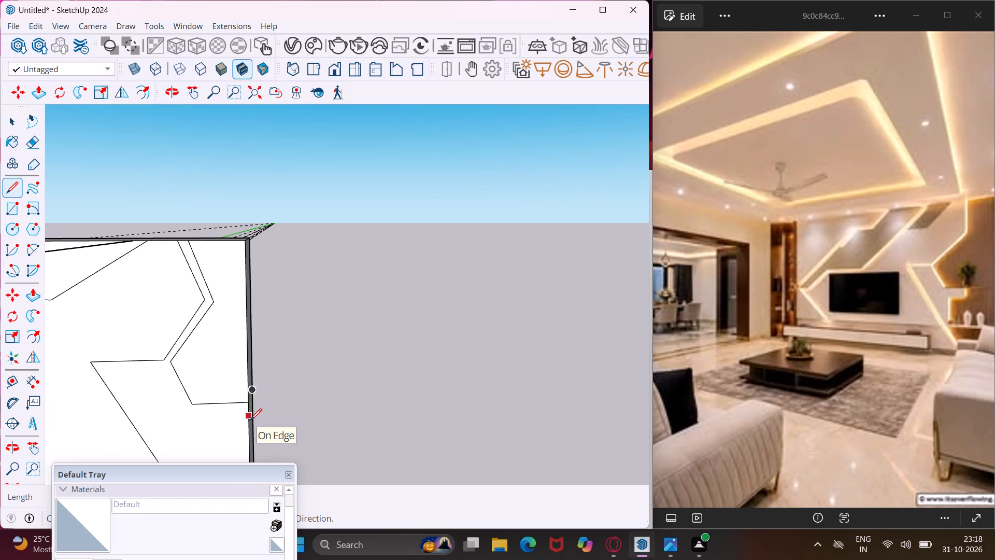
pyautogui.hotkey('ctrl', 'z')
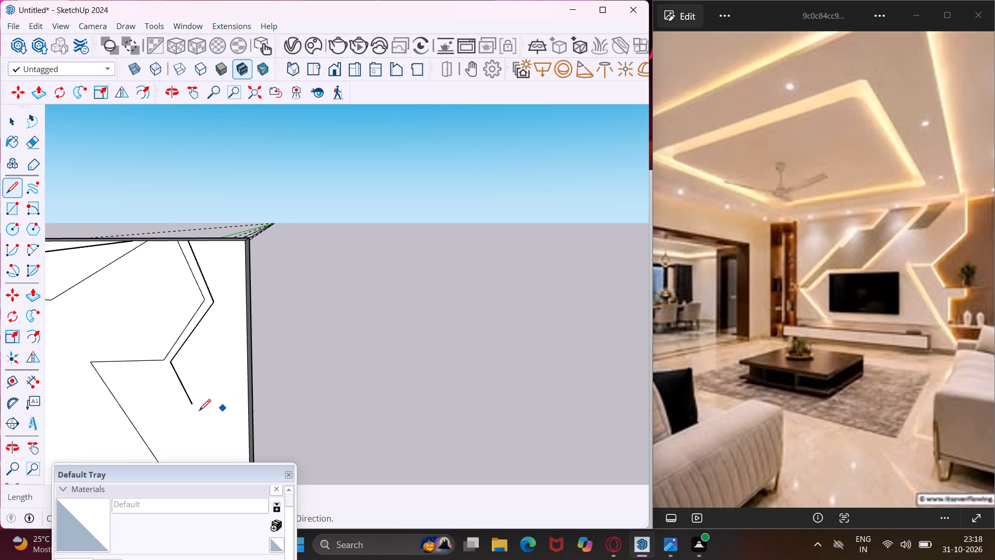
# Continue the line as a narrow rectangular tab that stops short of the wall's free end and returns below the slant's lower end.
pyautogui.scroll(3, 193, 403)
pyautogui.click(193, 403)
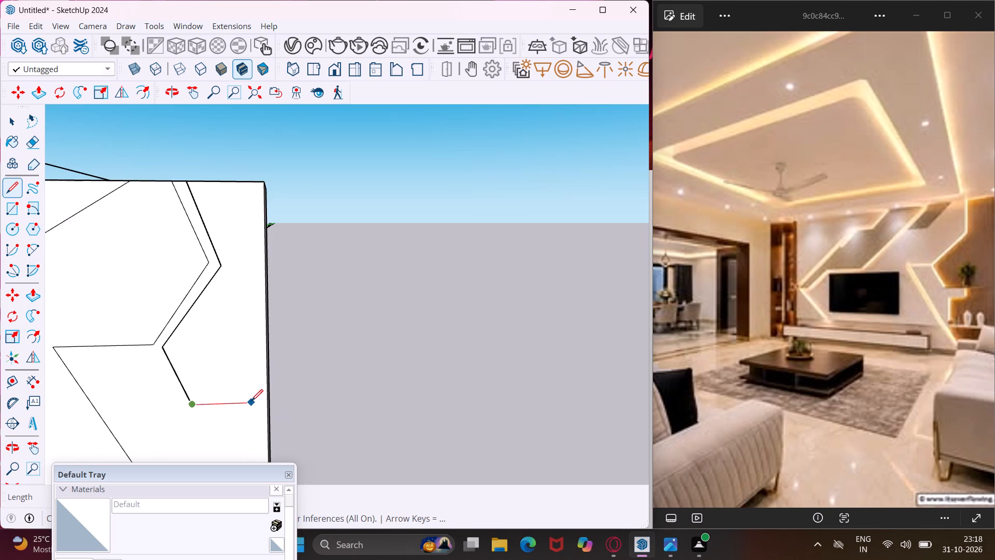
pyautogui.click(251, 401)
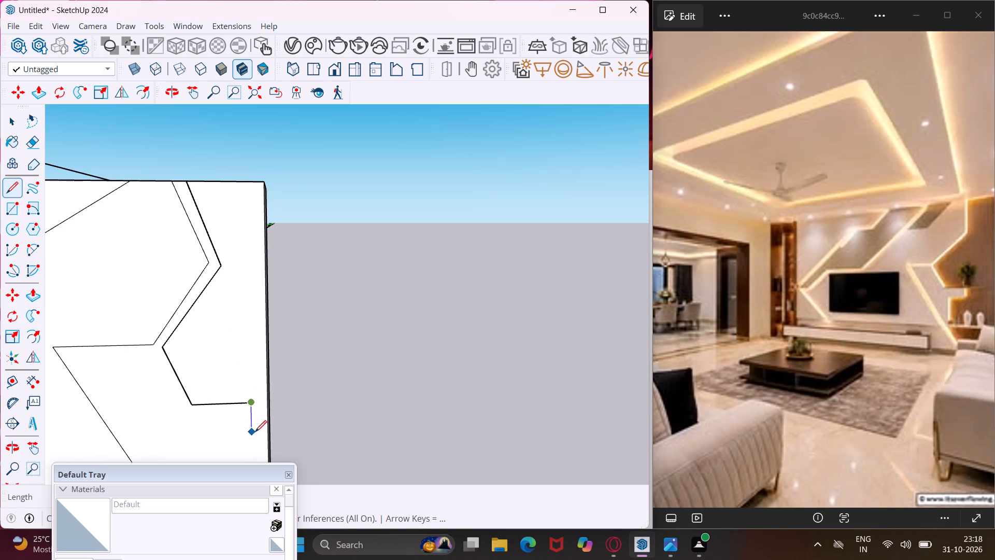
pyautogui.click(255, 432)
pyautogui.moveTo(255, 432); pyautogui.dragTo(253, 379, button='middle')
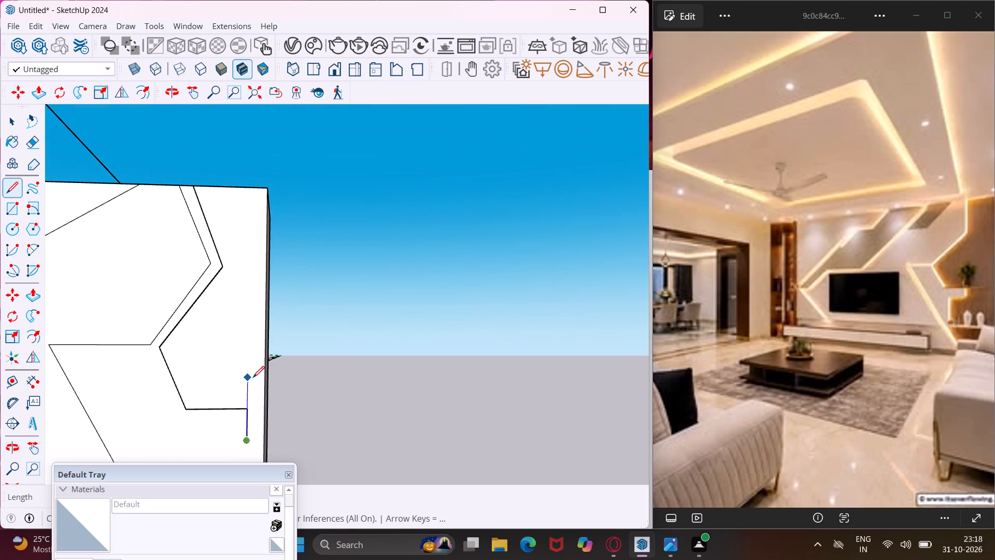
pyautogui.scroll(-16, 252, 376)
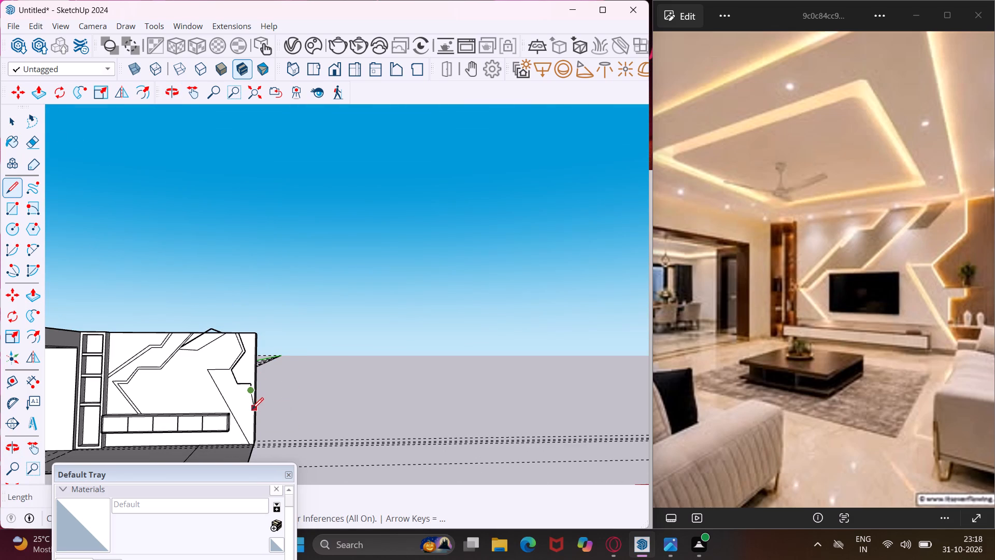
pyautogui.scroll(8, 250, 407)
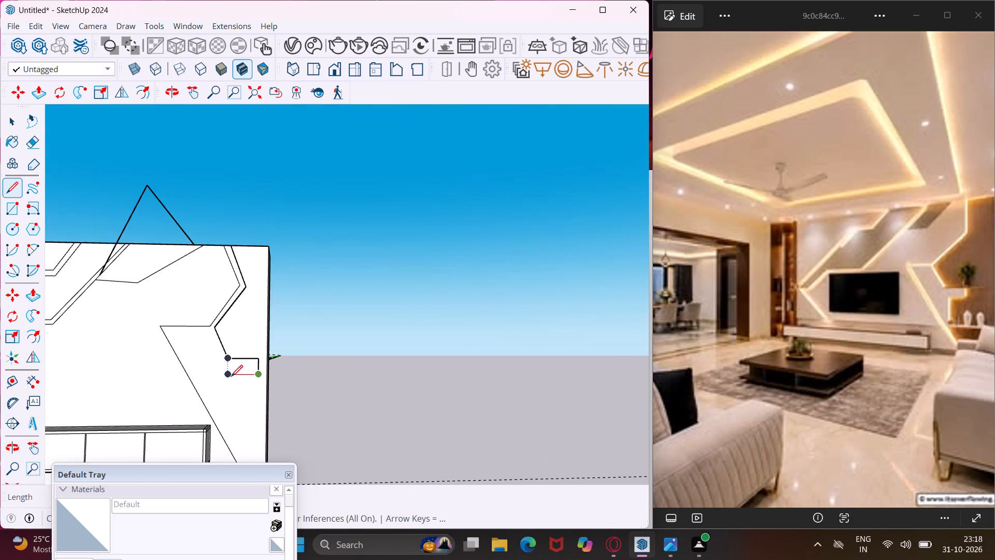
pyautogui.scroll(4, 231, 376)
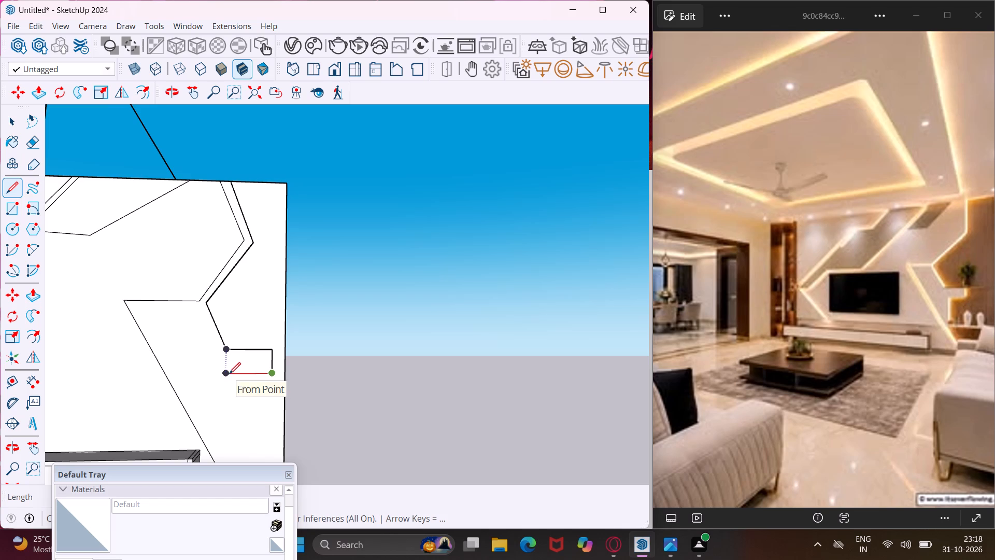
pyautogui.click(228, 373)
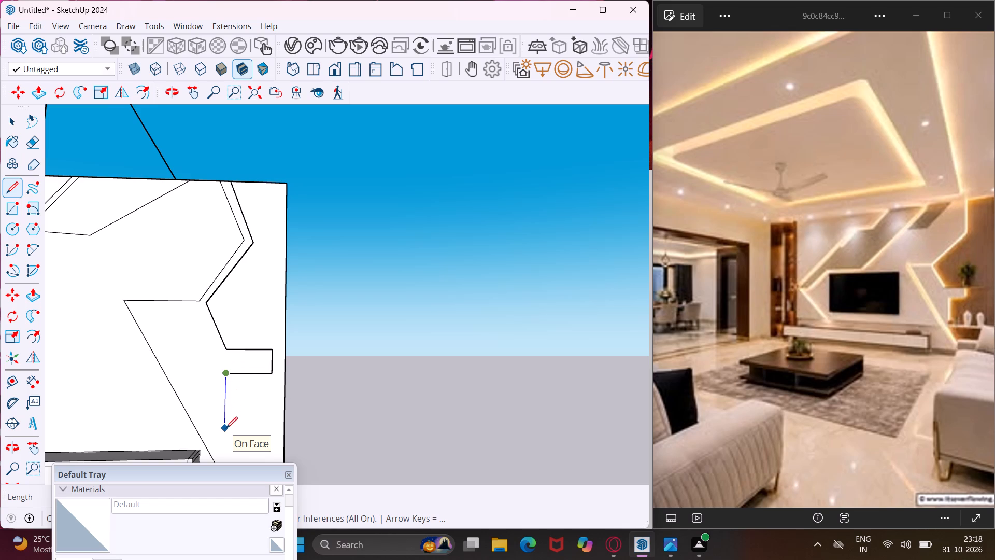
# Continue the line vertically down near the second zigzag's diagonal, back up parallel to it, and horizontally beneath its short horizontal segment.
pyautogui.scroll(-6, 225, 428)
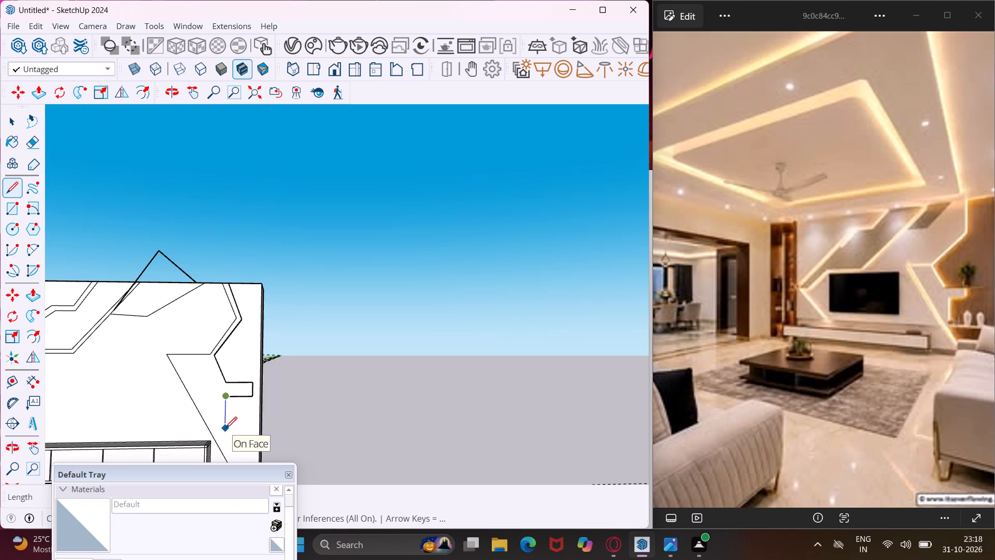
pyautogui.moveTo(225, 428); pyautogui.dragTo(224, 377, button='middle')
pyautogui.scroll(-3, 221, 377)
pyautogui.moveTo(221, 380); pyautogui.dragTo(221, 422, button='middle')
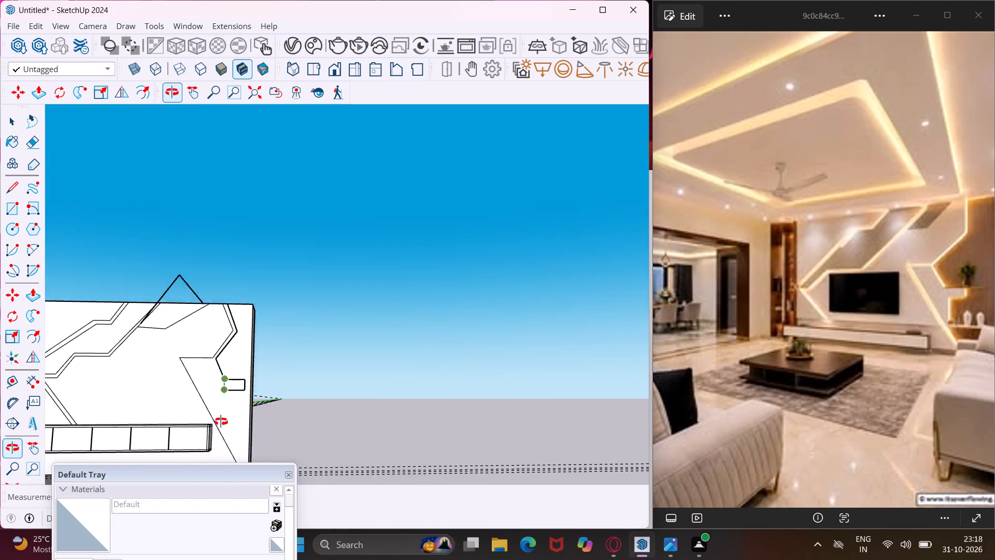
pyautogui.moveTo(221, 422); pyautogui.dragTo(221, 435, button='middle')
pyautogui.scroll(6, 224, 424)
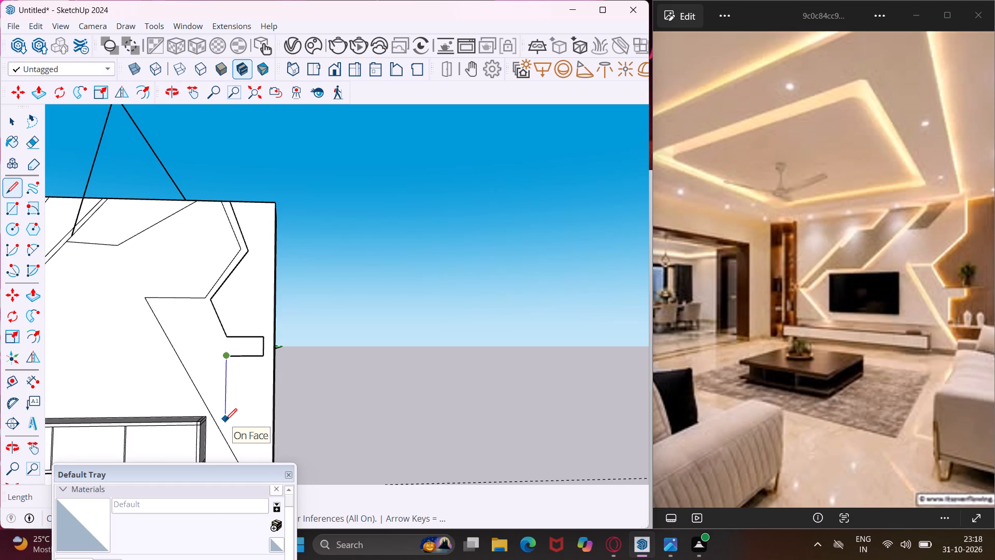
pyautogui.click(225, 420)
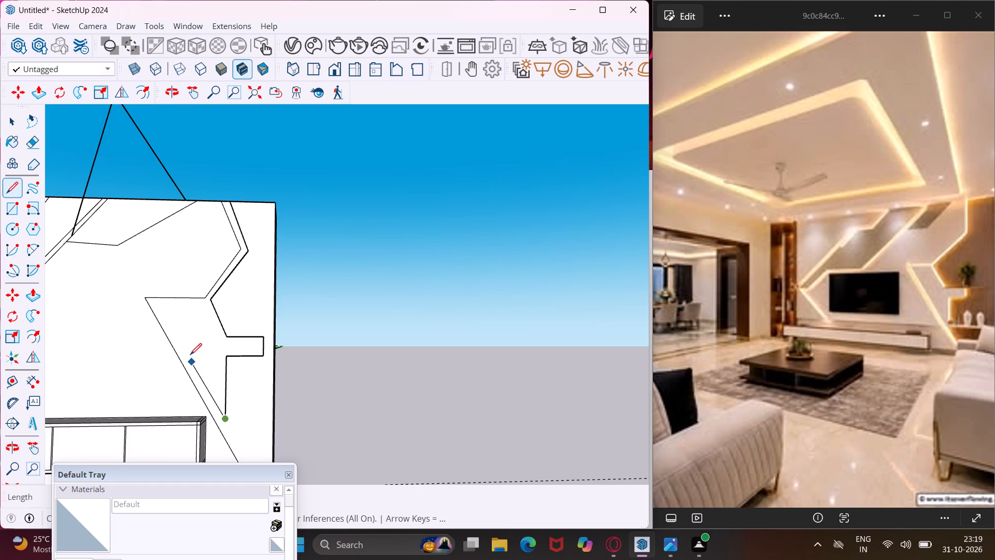
pyautogui.scroll(6, 161, 310)
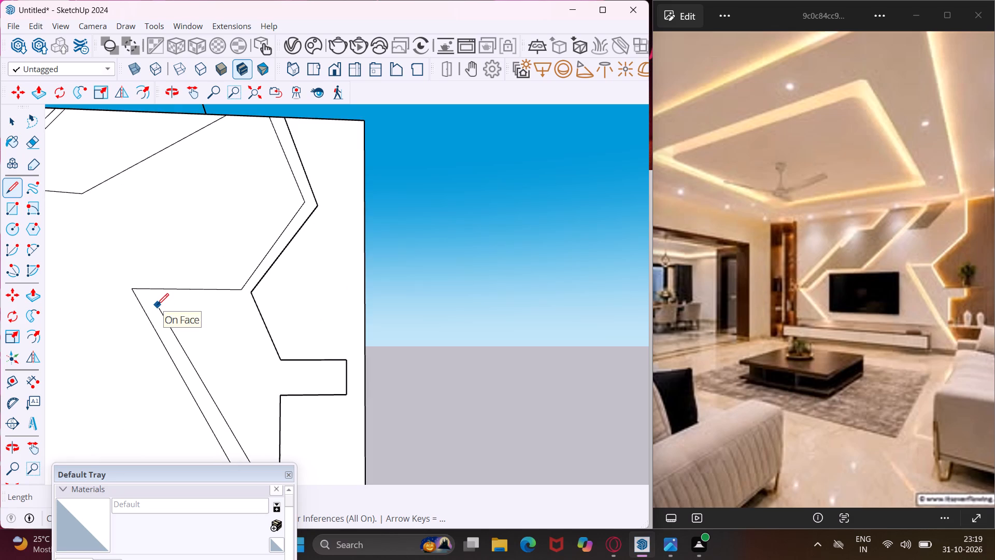
pyautogui.click(156, 303)
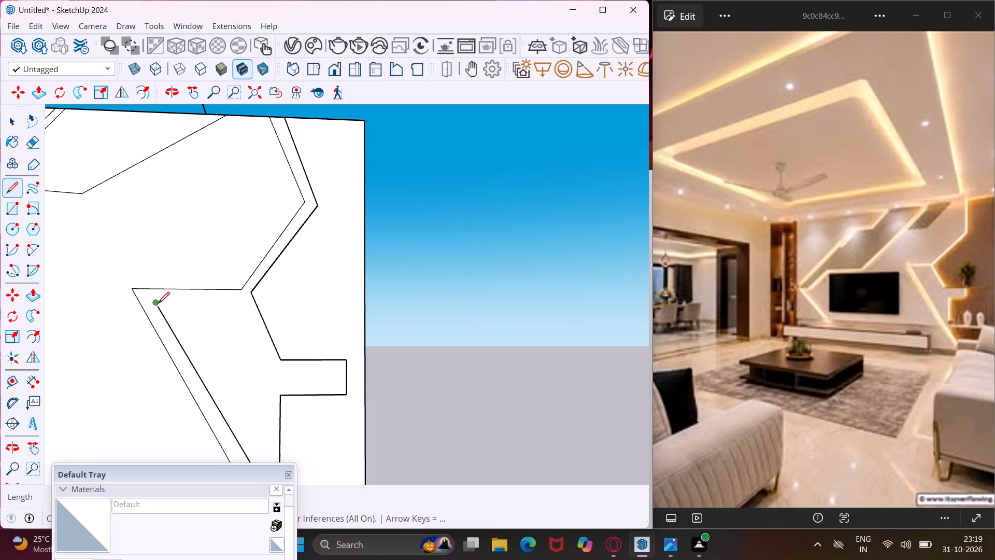
pyautogui.click(240, 300)
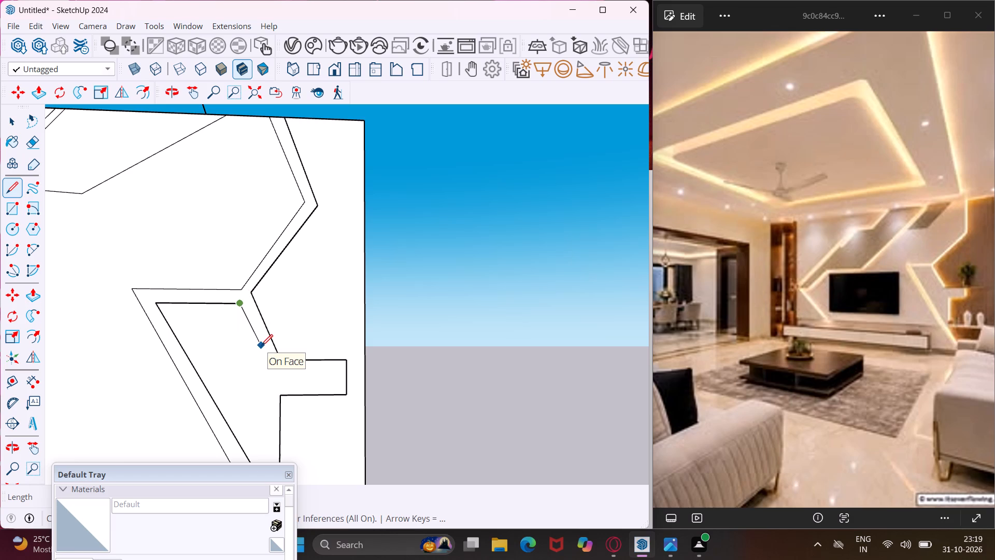
# Draw the inner parallel line along the slant, around the inside of the rectangular tab, and down to close on the inner diagonal.
pyautogui.scroll(4, 261, 346)
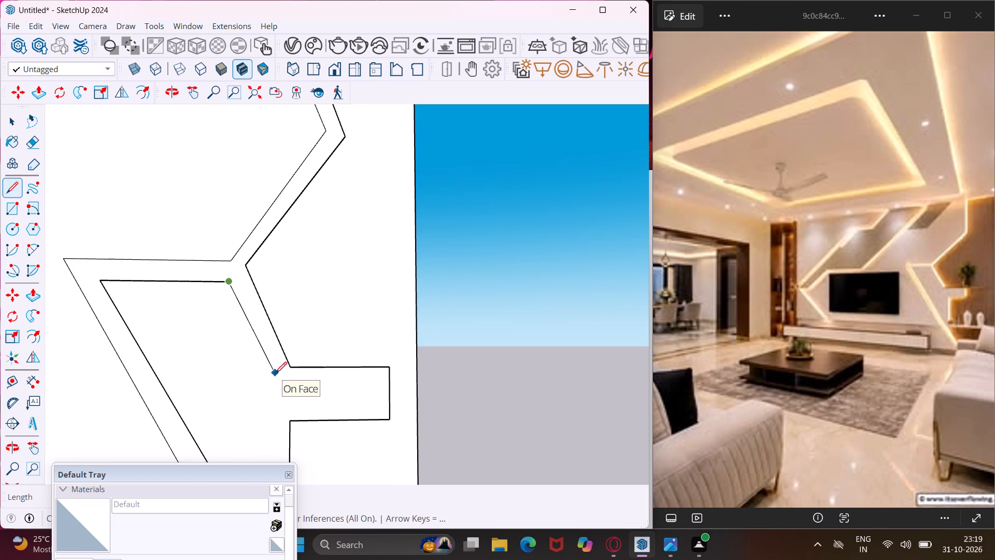
pyautogui.click(280, 379)
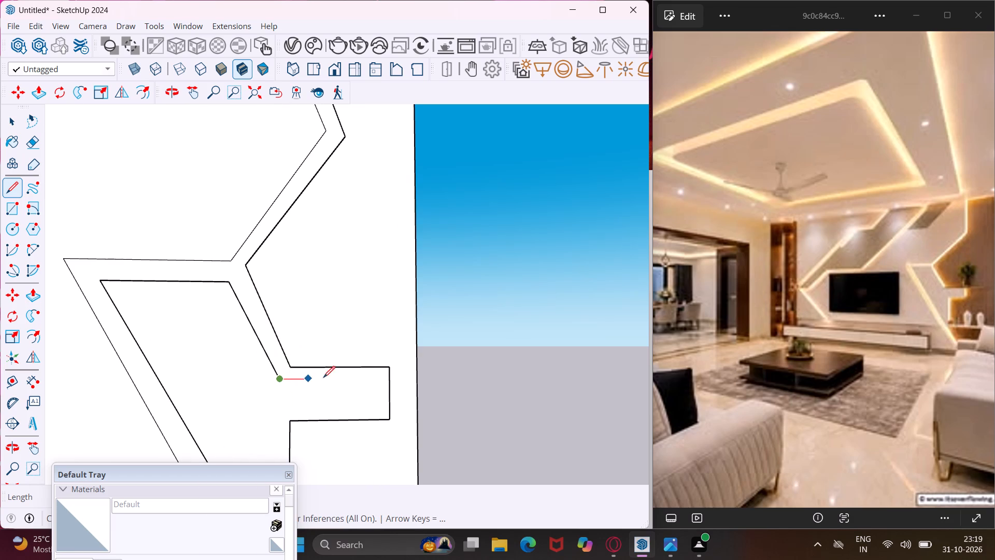
pyautogui.click(377, 380)
pyautogui.click(375, 405)
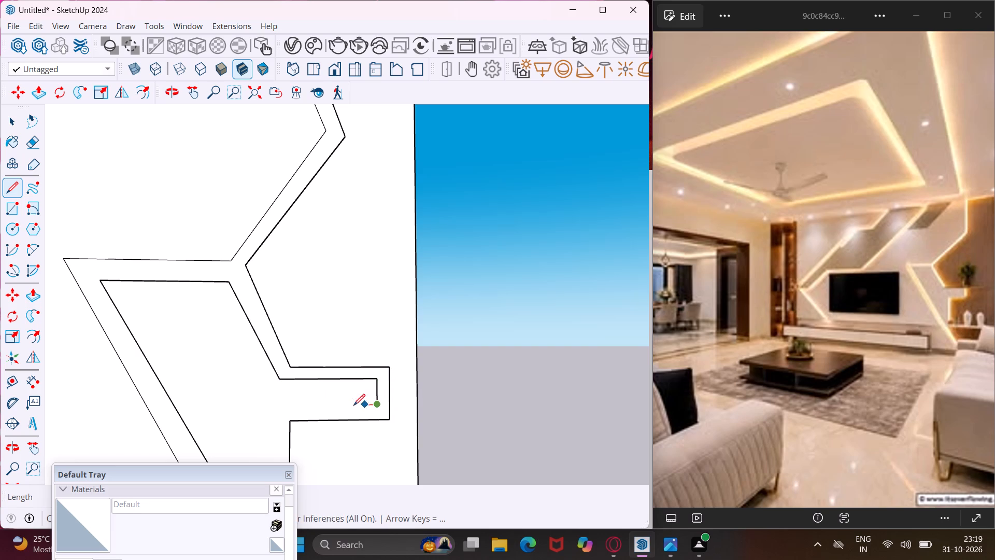
pyautogui.click(276, 409)
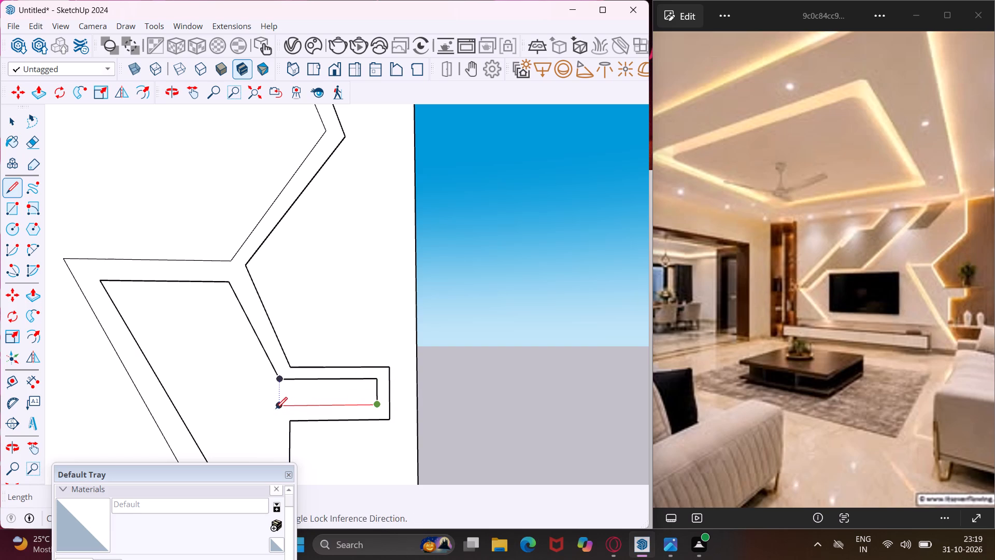
pyautogui.scroll(-12, 263, 383)
pyautogui.scroll(2, 265, 436)
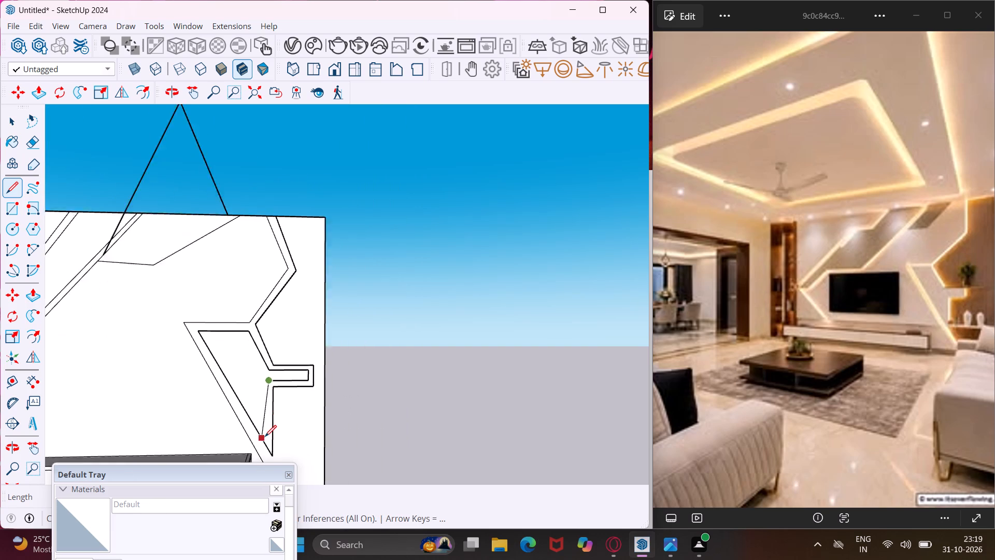
pyautogui.scroll(5, 265, 437)
pyautogui.click(269, 453)
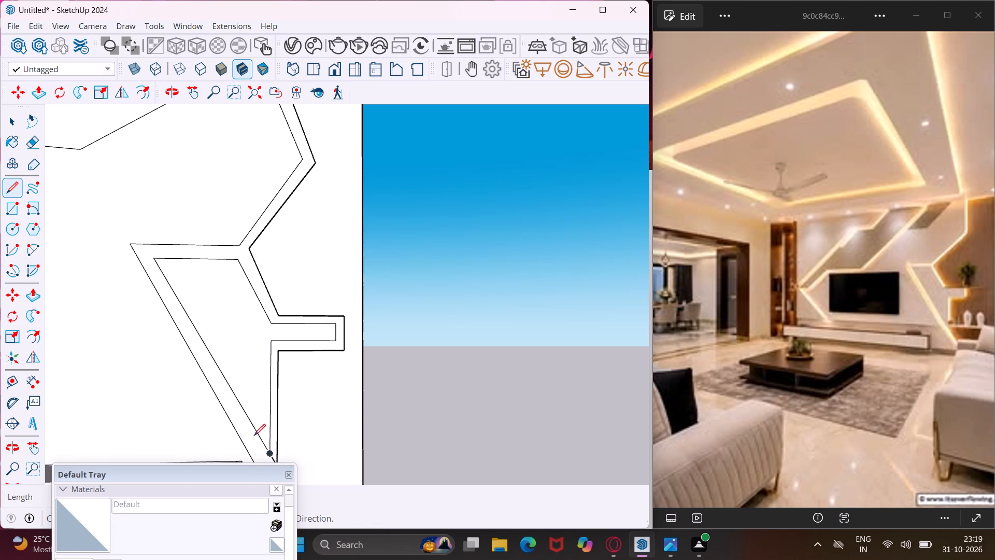
# Draw a line from the outer vertical's lower endpoint, parallel to the long diagonal, down to the wall's bottom corner at its free end.
pyautogui.scroll(-13, 221, 386)
pyautogui.scroll(3, 241, 396)
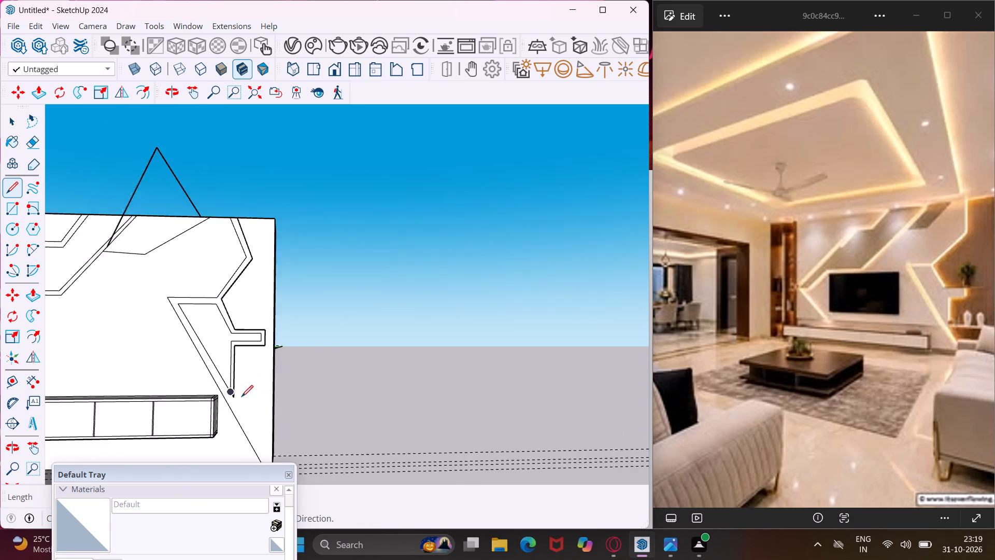
pyautogui.scroll(6, 241, 397)
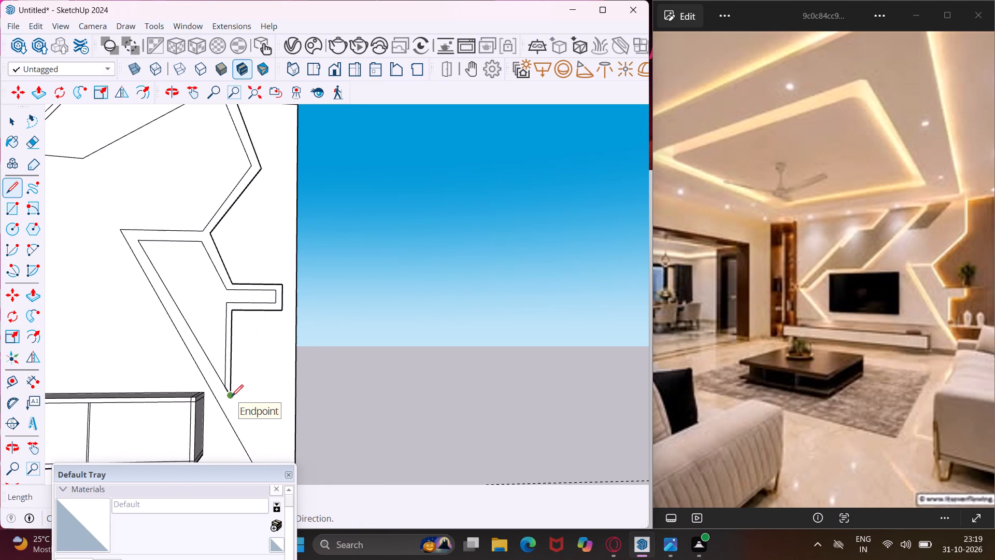
pyautogui.click(232, 396)
pyautogui.moveTo(252, 418); pyautogui.dragTo(232, 366, button='middle')
pyautogui.scroll(-8, 228, 362)
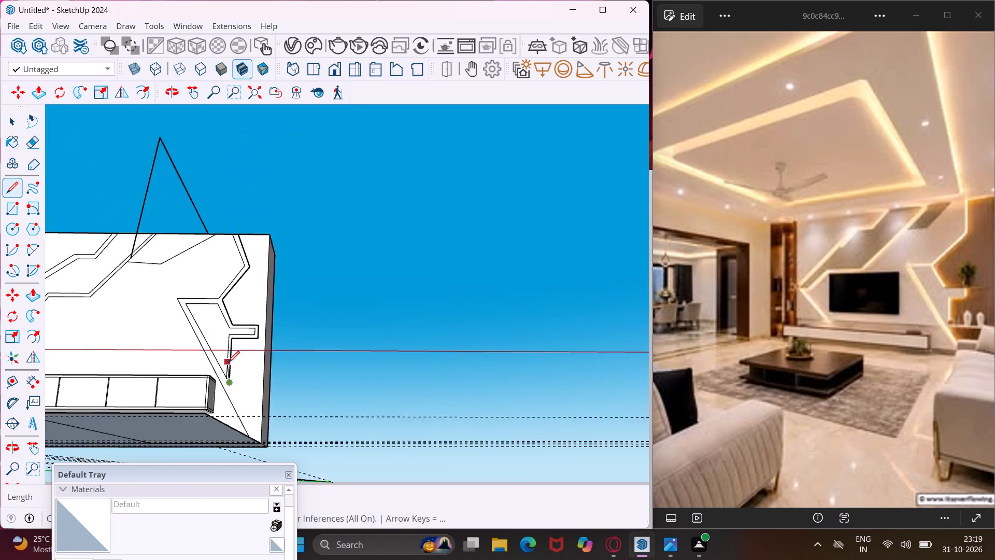
pyautogui.scroll(-4, 228, 362)
pyautogui.moveTo(231, 389); pyautogui.dragTo(267, 445, button='middle')
pyautogui.scroll(5, 247, 408)
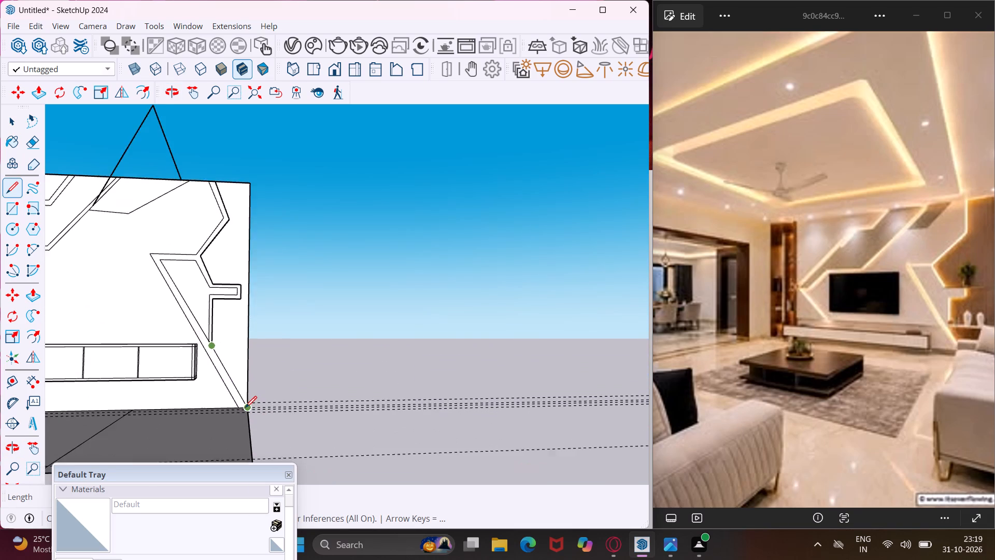
pyautogui.scroll(7, 245, 408)
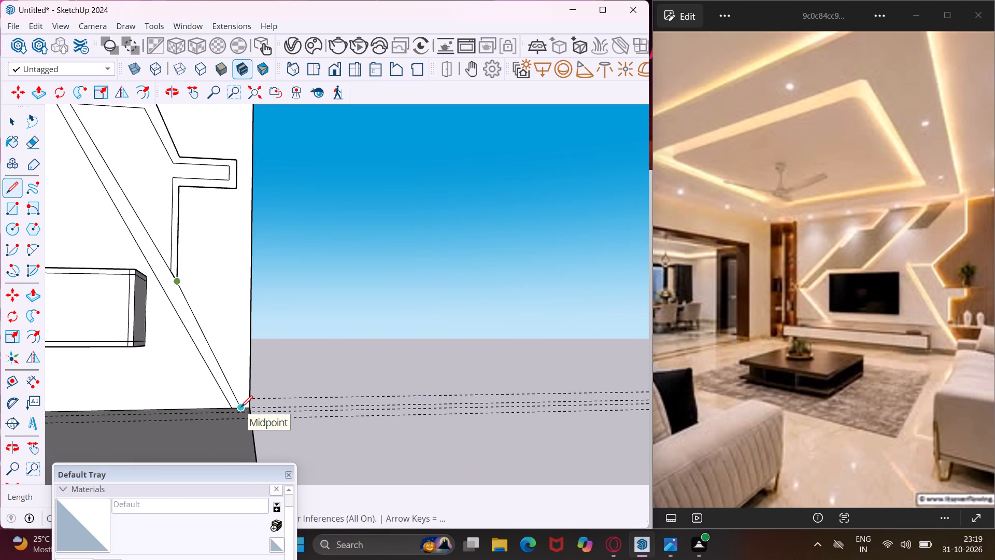
pyautogui.click(244, 407)
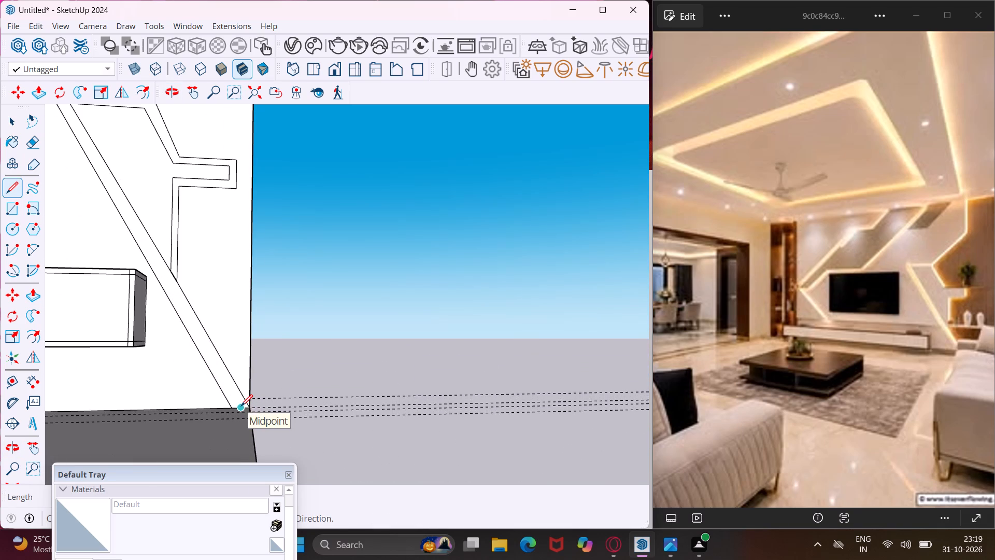
pyautogui.press('Escape')
# Erase the short diagonal segment bridging the lower ends of the two vertical lines.
pyautogui.press('space')
pyautogui.press('e')
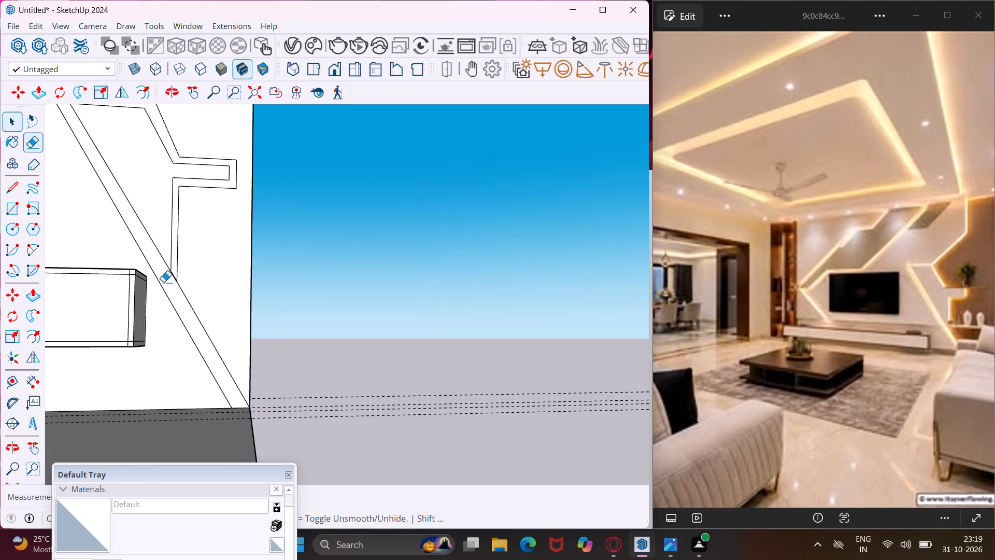
pyautogui.scroll(10, 164, 269)
pyautogui.click(182, 286)
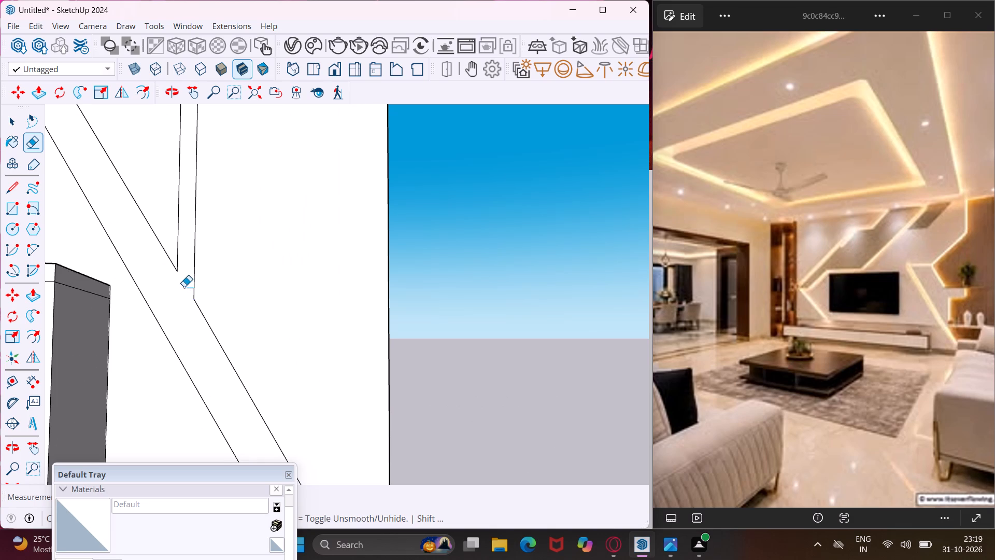
pyautogui.scroll(-14, 184, 288)
pyautogui.scroll(-8, 175, 250)
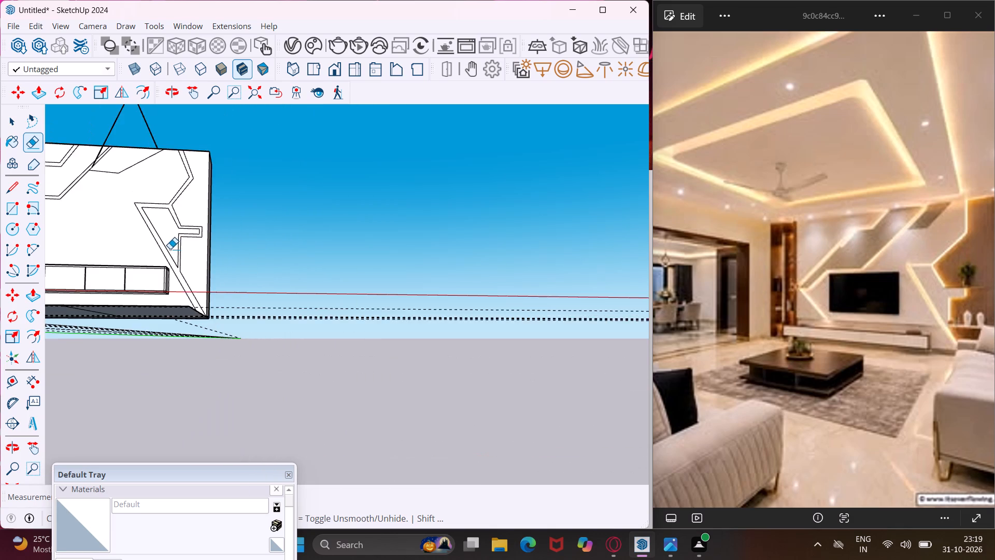
pyautogui.scroll(-8, 168, 245)
pyautogui.press('Escape')
pyautogui.press('space')
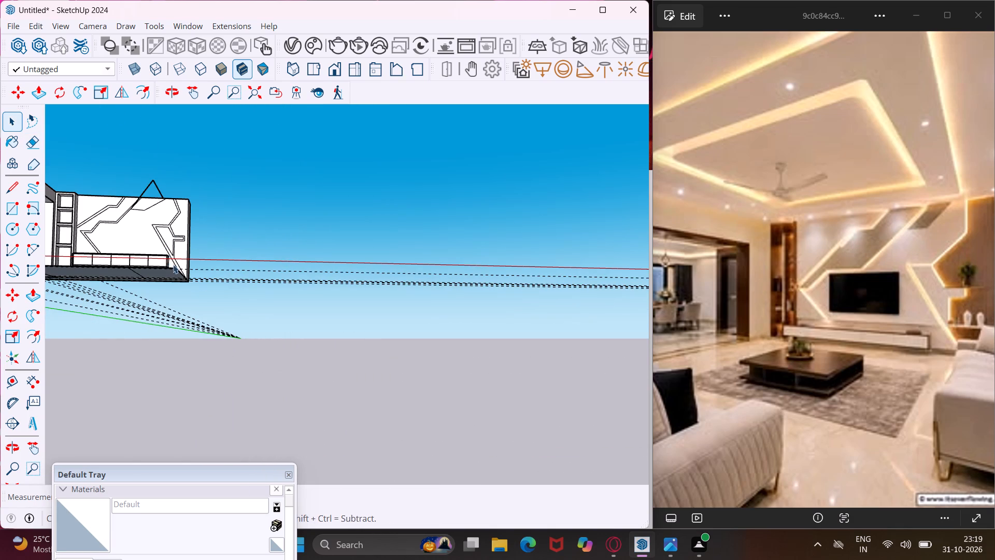
# Draw a narrow horizontal rectangle on the wall below the tab, starting beside the diagonal and ending at the wall's free-end edge.
pyautogui.scroll(12, 180, 257)
pyautogui.moveTo(181, 242); pyautogui.dragTo(197, 298, button='middle')
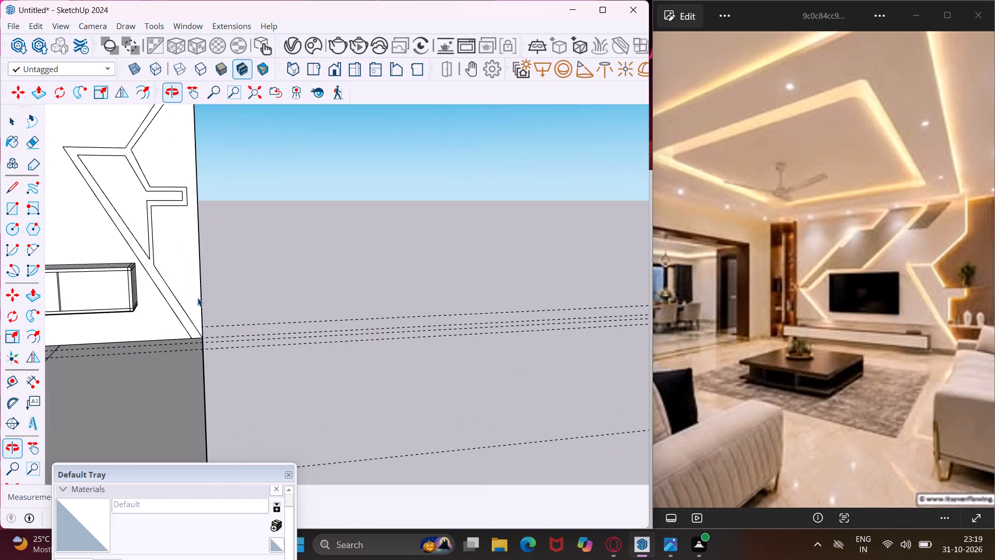
pyautogui.scroll(-4, 188, 289)
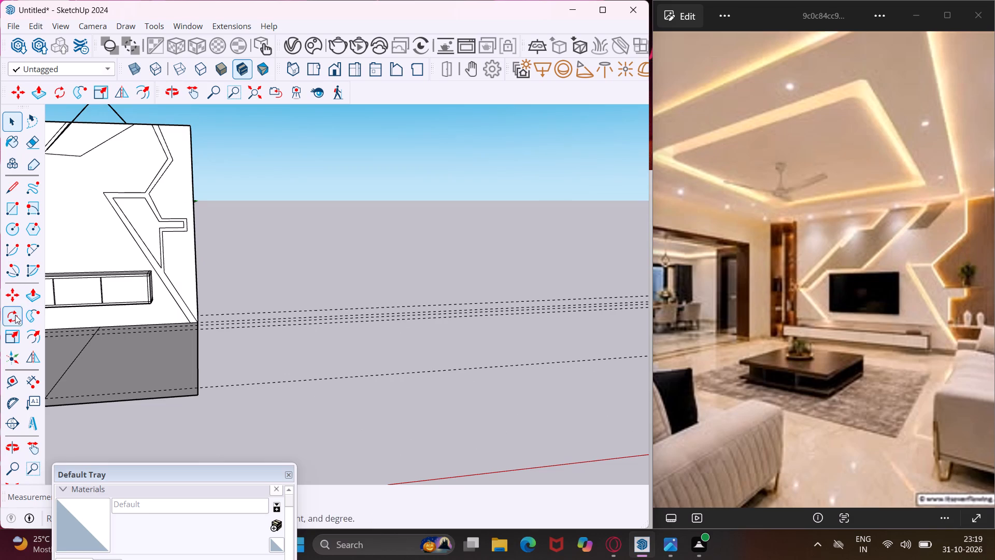
pyautogui.click(14, 217)
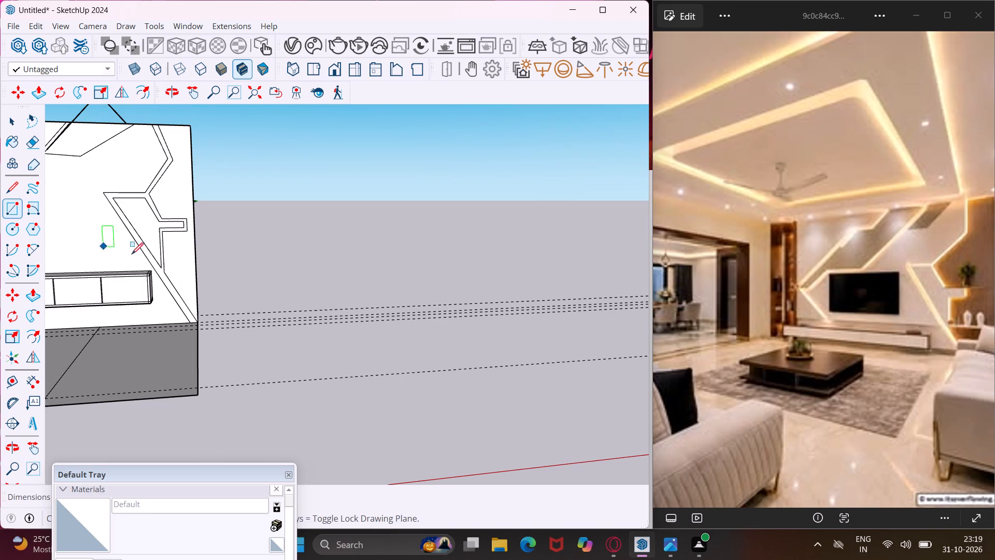
pyautogui.scroll(14, 155, 269)
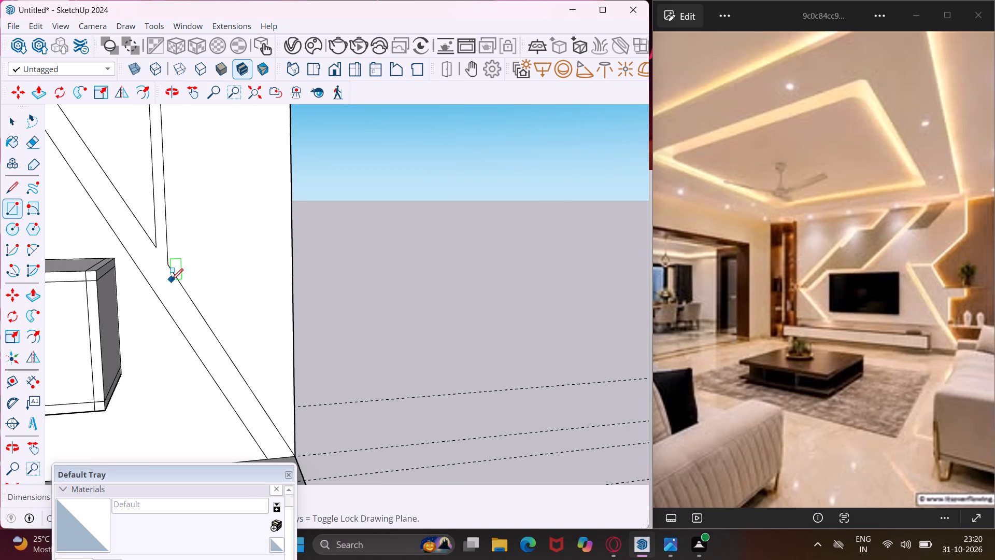
pyautogui.click(174, 280)
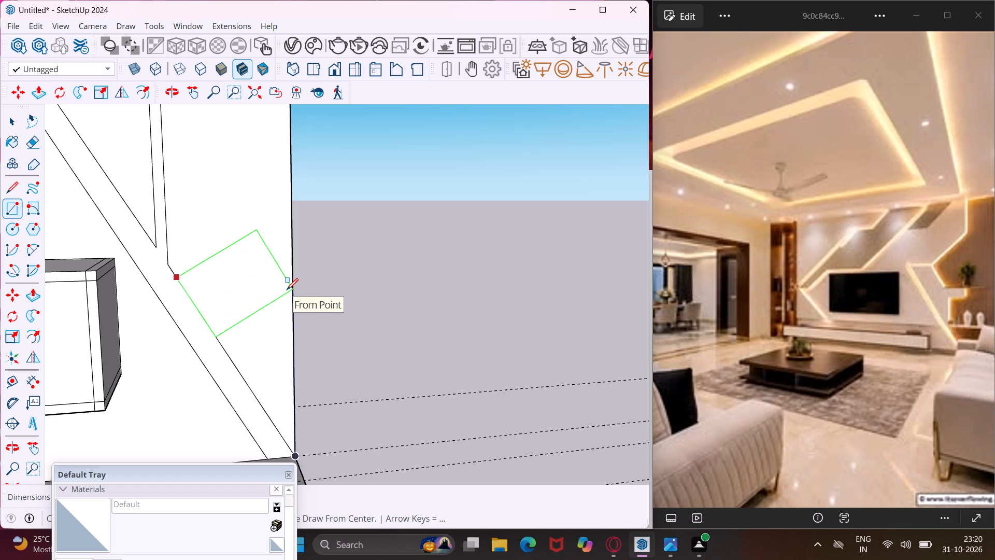
pyautogui.press('Escape')
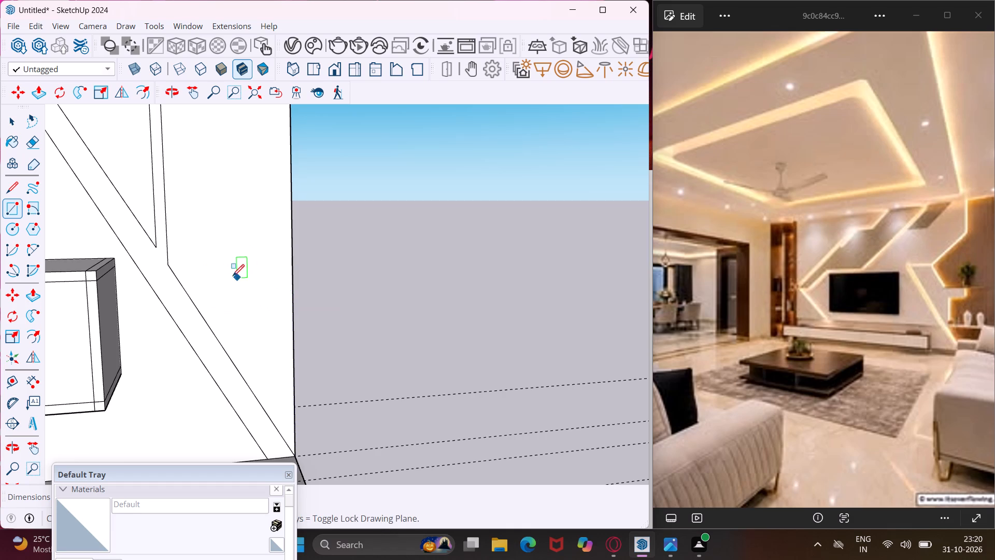
pyautogui.click(202, 282)
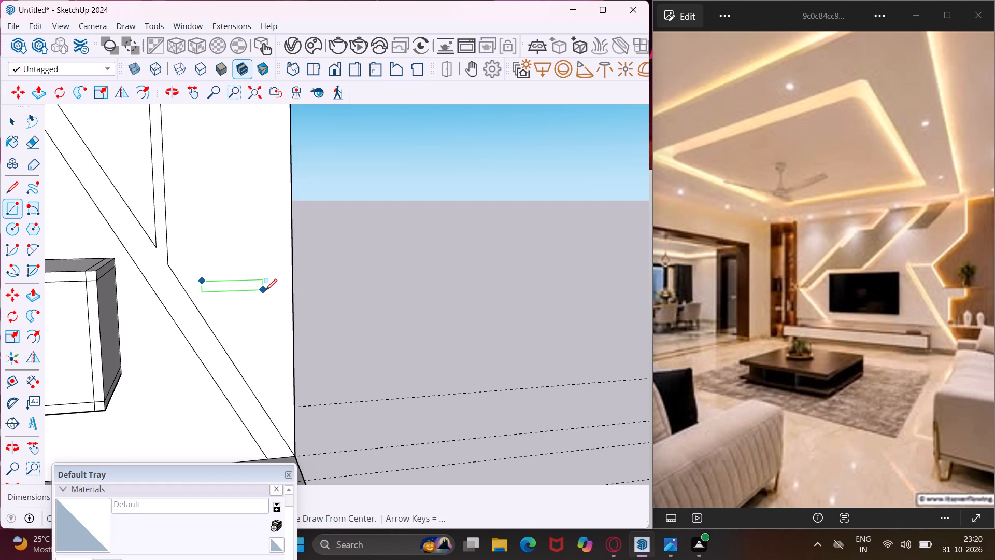
pyautogui.click(283, 299)
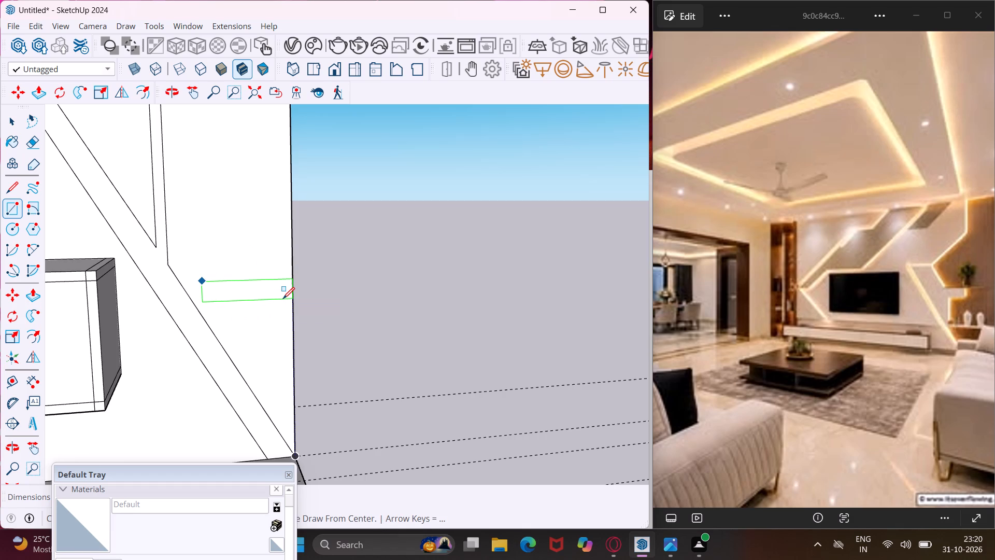
pyautogui.press('Escape')
pyautogui.press('space')
pyautogui.scroll(-5, 150, 277)
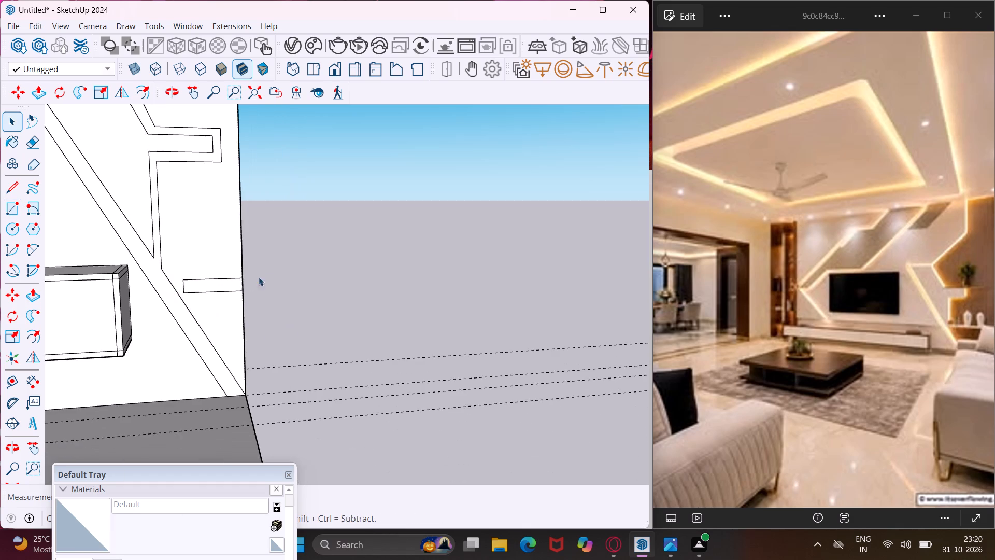
# Push/Pull the TV wall's free-end face outward to lengthen the wall, extending the narrow rectangle with it.
pyautogui.scroll(-1, 268, 275)
pyautogui.moveTo(264, 274); pyautogui.dragTo(124, 310, button='middle')
pyautogui.click(305, 279)
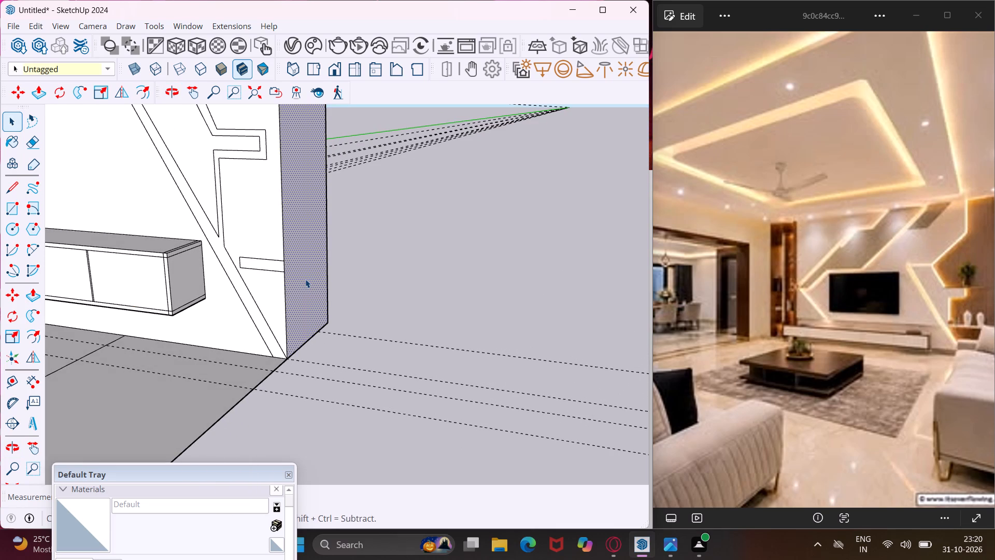
pyautogui.press('p')
pyautogui.click(305, 279)
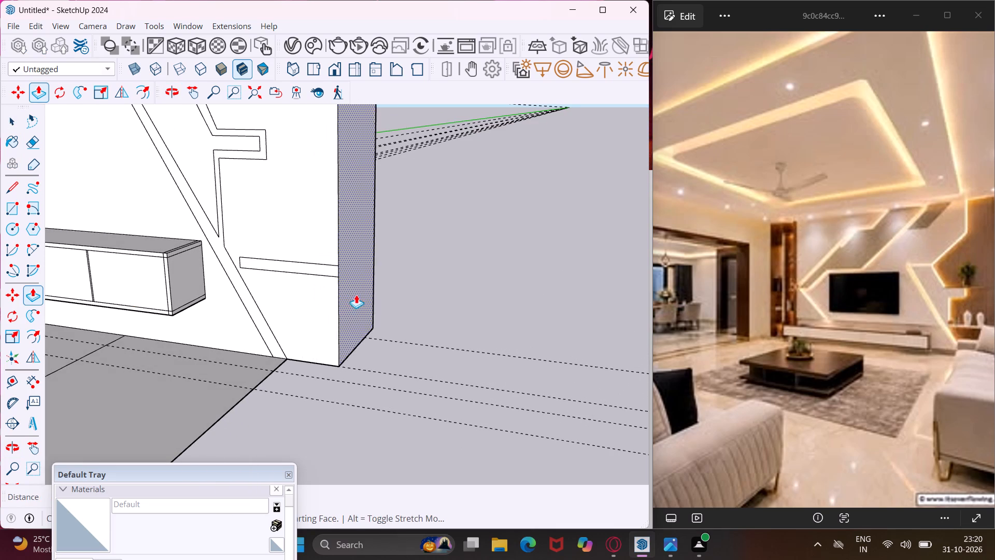
pyautogui.click(374, 299)
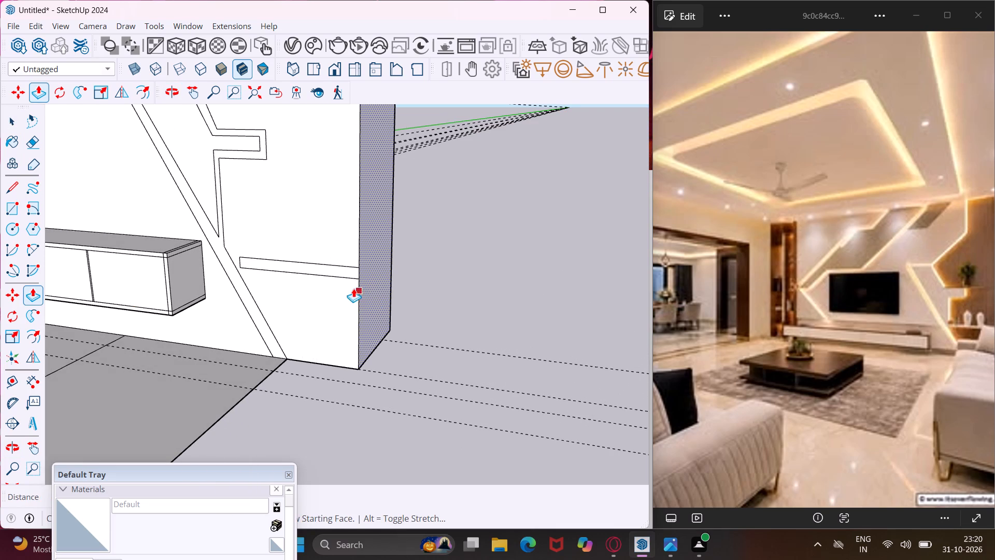
pyautogui.press('Escape')
pyautogui.press('space')
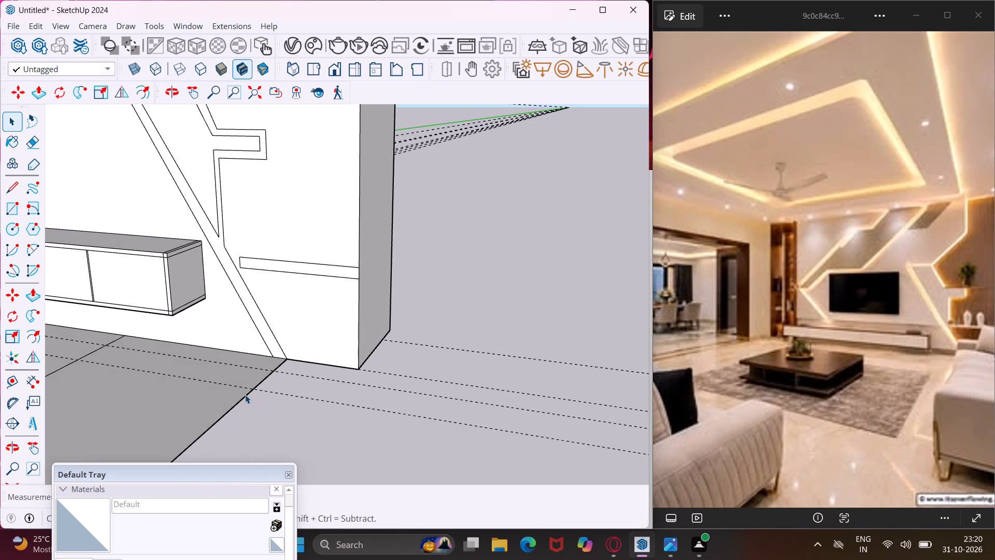
# Move the floor's end edge outward along the wall to the bottom corner of the lengthened wall.
pyautogui.click(245, 397)
pyautogui.press('m')
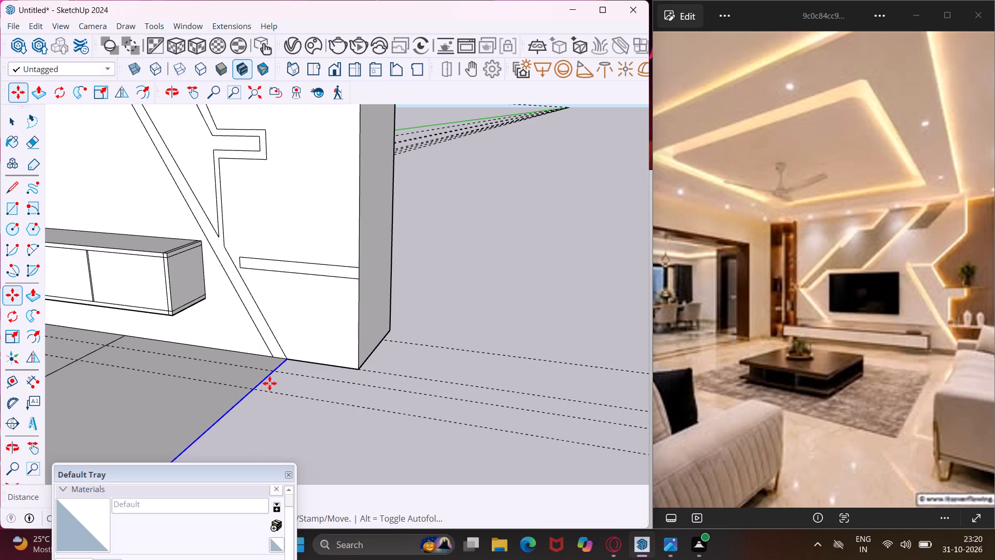
pyautogui.scroll(3, 286, 365)
pyautogui.click(286, 365)
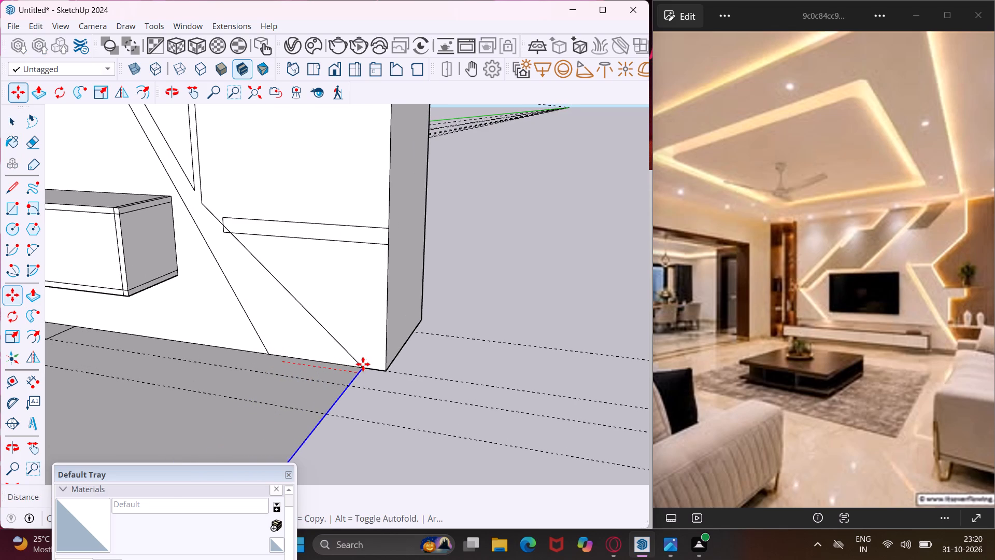
pyautogui.scroll(1, 385, 373)
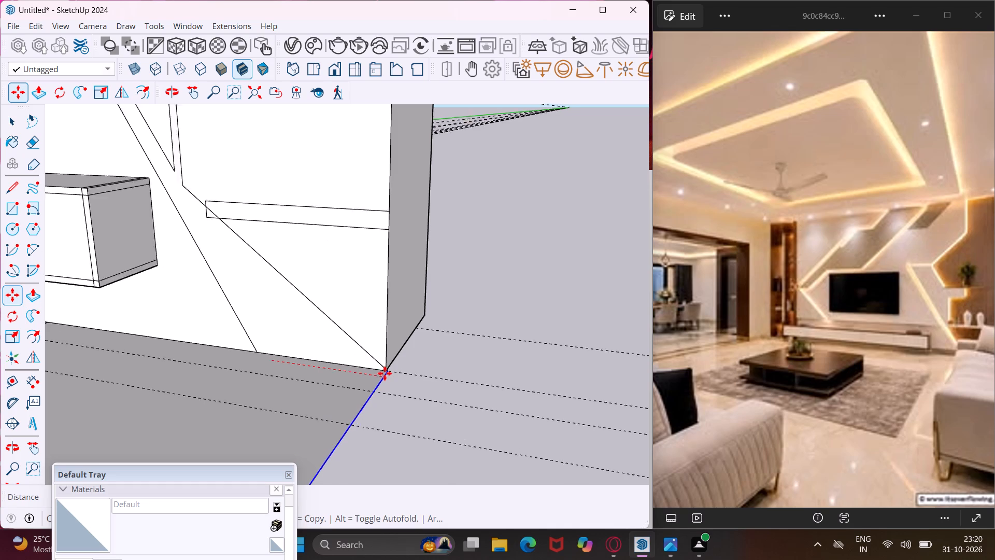
pyautogui.scroll(10, 385, 373)
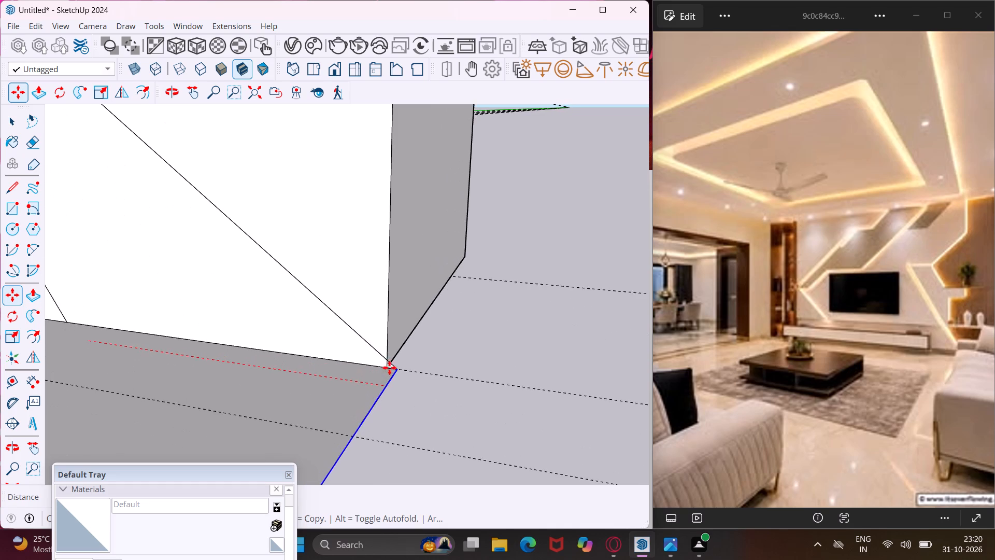
pyautogui.scroll(3, 389, 367)
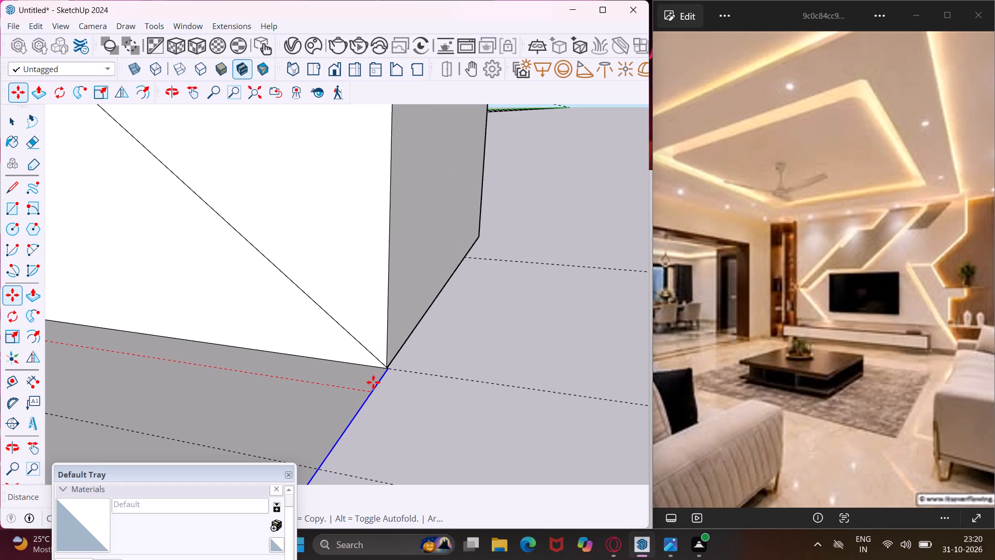
pyautogui.click(373, 383)
pyautogui.press('Escape')
pyautogui.press('space')
# Erase the stretched diagonal line between the narrow rectangle and the wall's bottom corner.
pyautogui.scroll(-4, 321, 353)
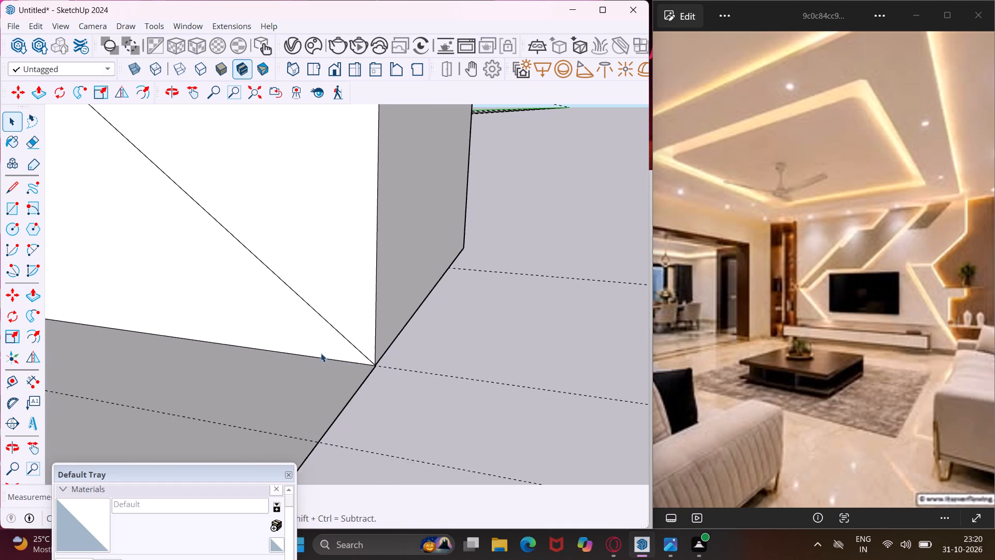
pyautogui.scroll(-11, 321, 353)
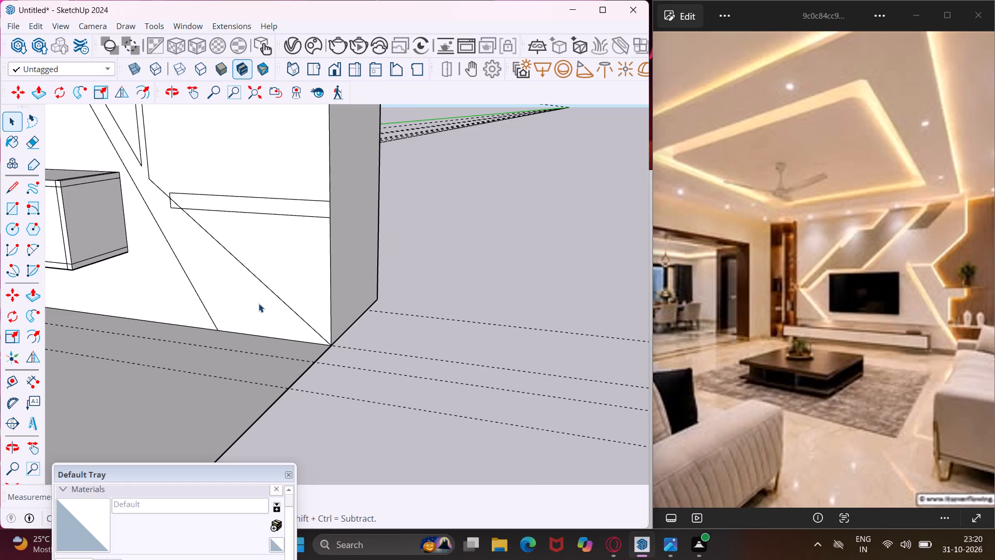
pyautogui.press('e')
pyautogui.click(258, 282)
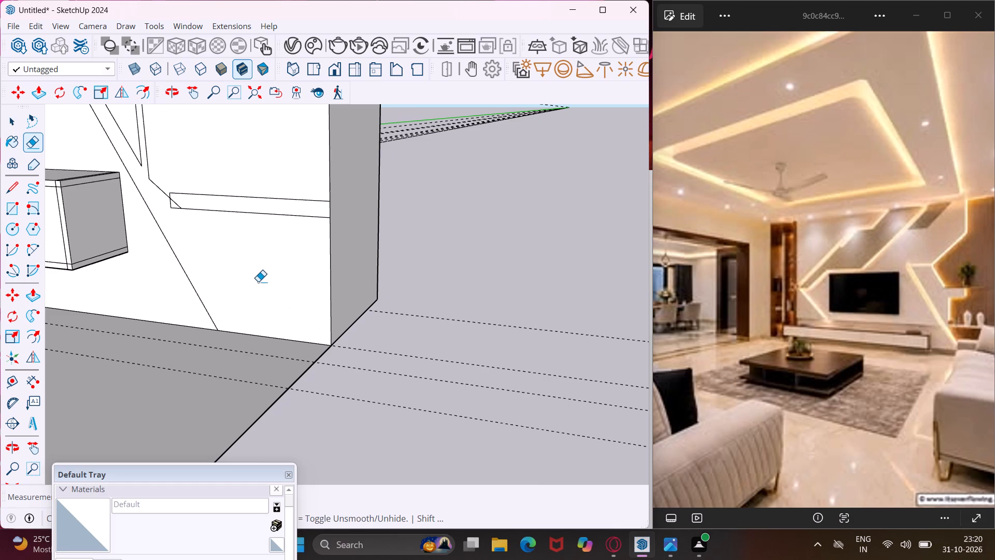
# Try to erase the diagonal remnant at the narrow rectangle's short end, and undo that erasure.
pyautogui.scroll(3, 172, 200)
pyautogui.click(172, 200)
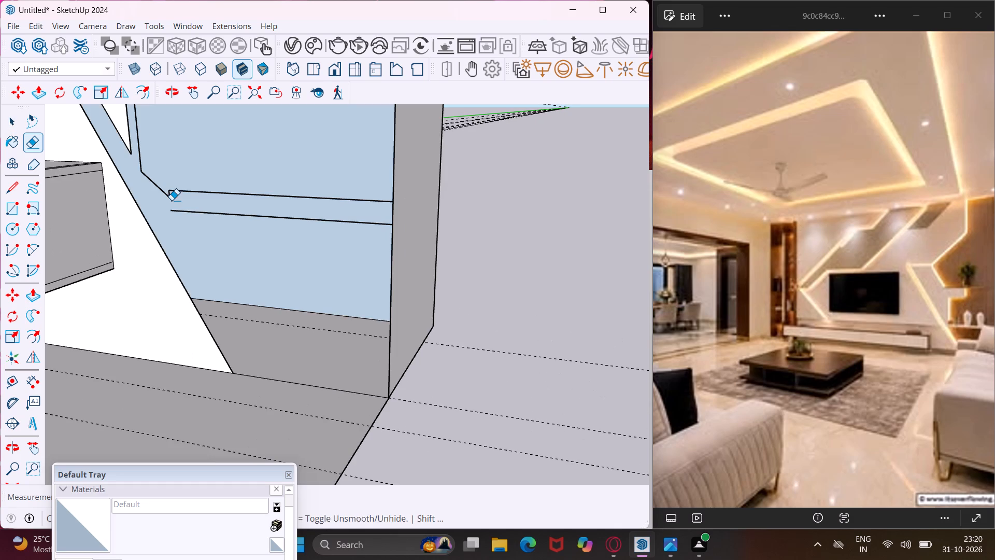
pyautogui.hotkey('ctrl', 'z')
# Erase the leftover diagonal pieces outside and inside the narrow rectangle's short end, keeping the rectangle's outline.
pyautogui.scroll(5, 172, 205)
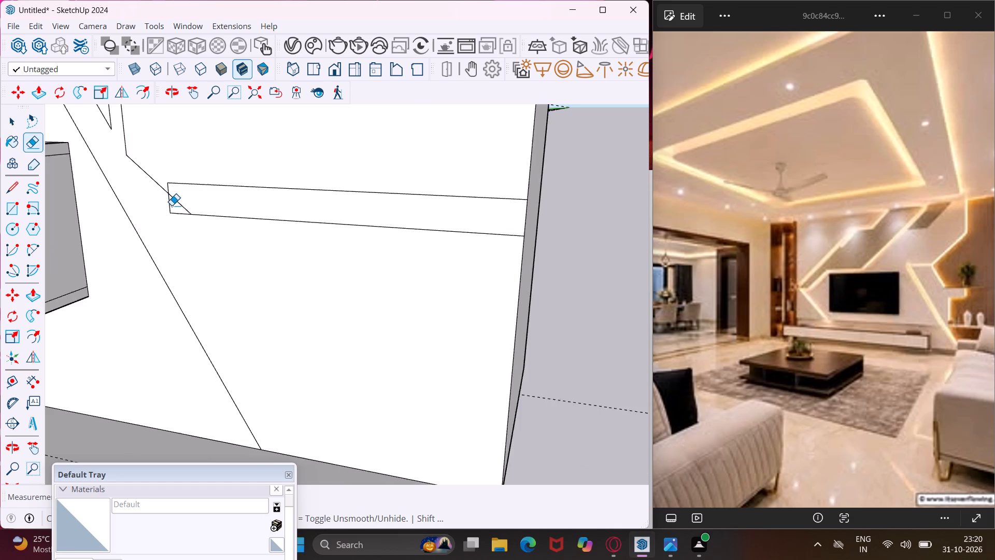
pyautogui.scroll(4, 172, 205)
pyautogui.click(155, 180)
pyautogui.click(155, 175)
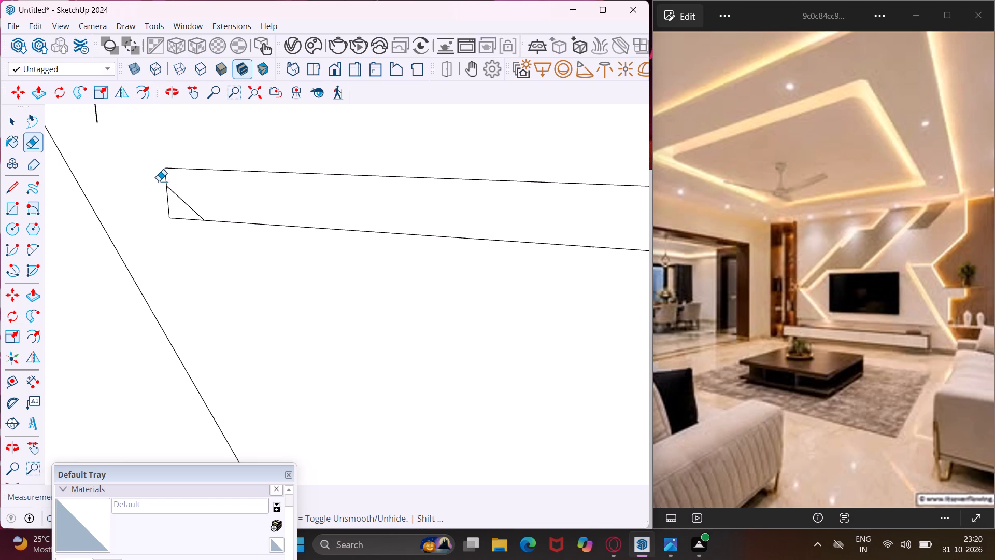
pyautogui.click(179, 197)
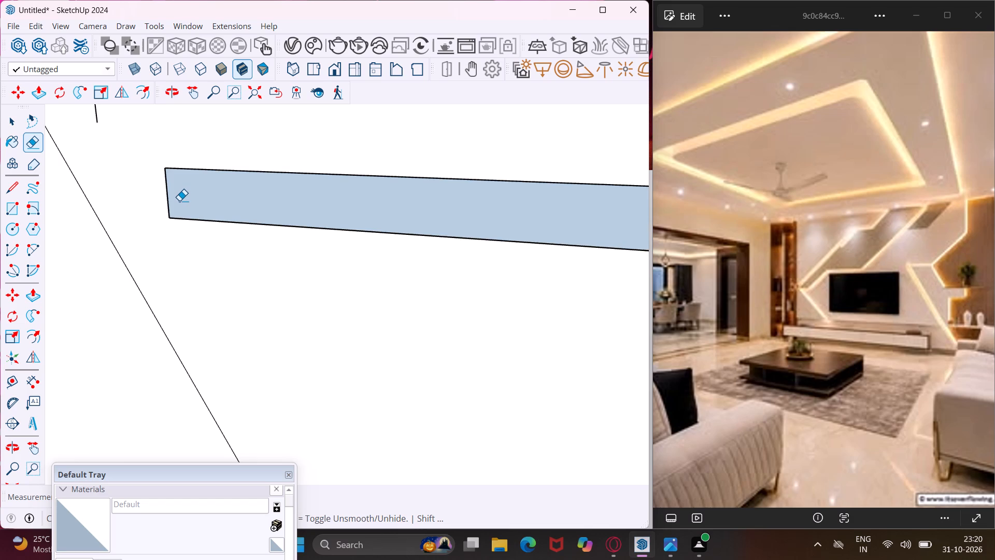
# Undo the last erasure of the diagonal piece inside the narrow rectangle's short end.
pyautogui.hotkey('ctrl', 'z')
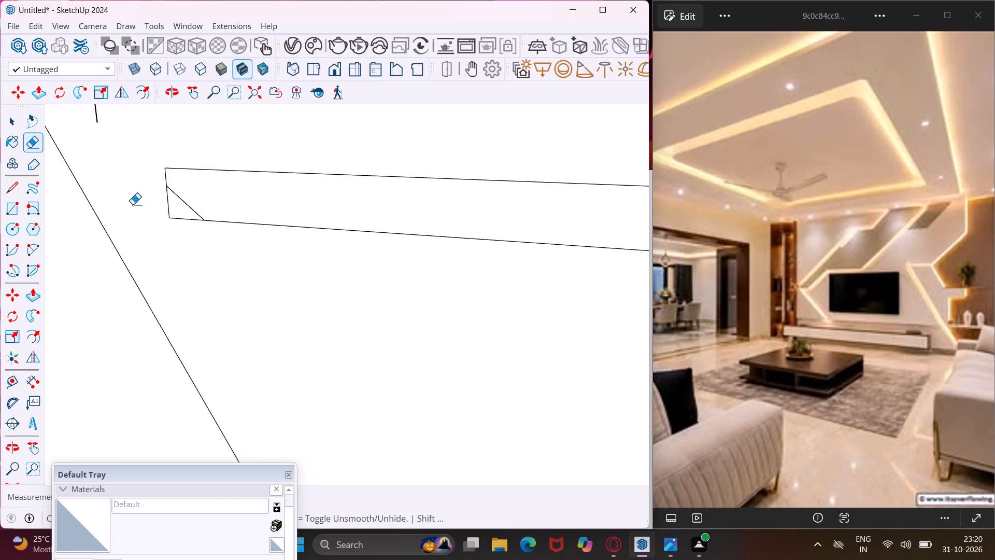
pyautogui.press('p')
pyautogui.press('Escape')
pyautogui.press('space')
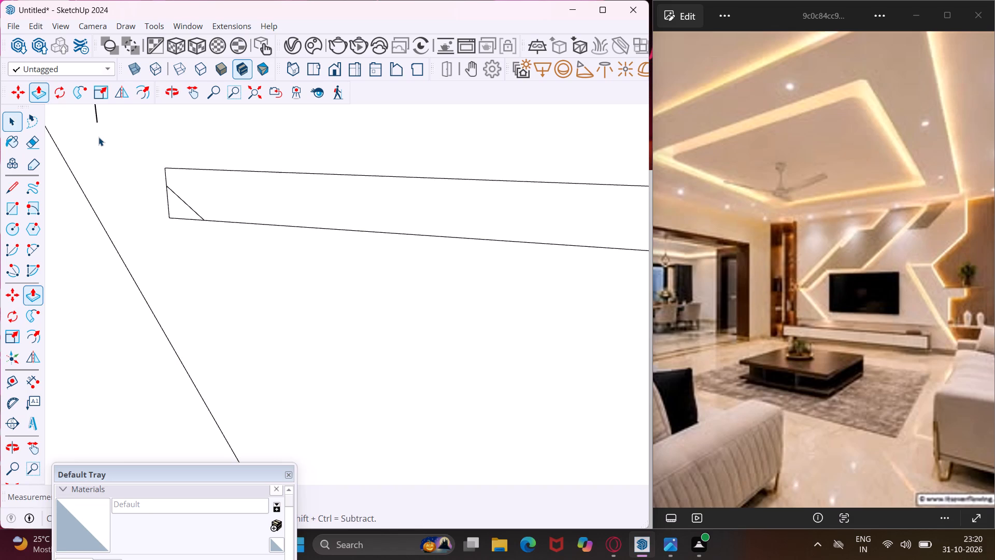
# Draw a line from the zigzag strip's lower bend down to the wall's bottom edge, closing the strip outline.
pyautogui.press('l')
pyautogui.click(96, 121)
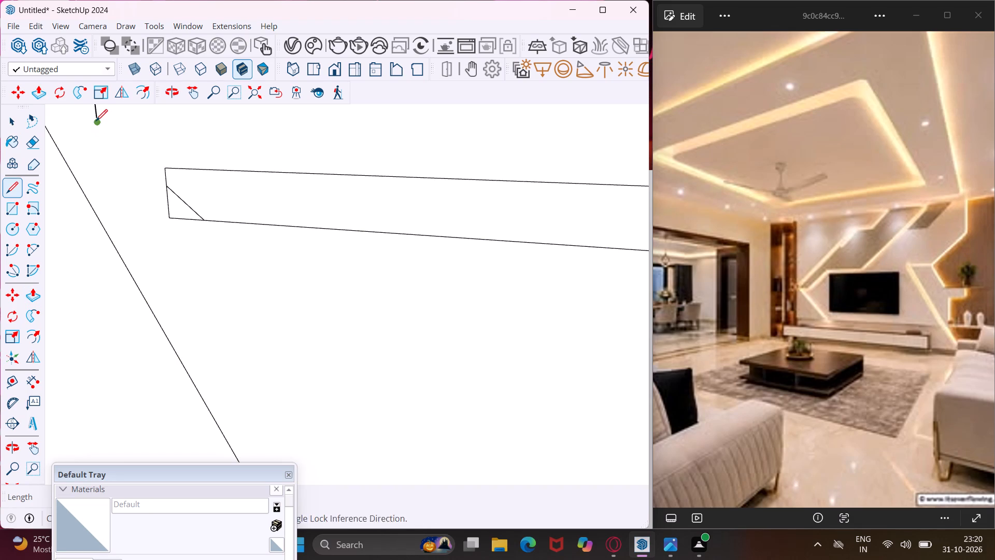
pyautogui.scroll(-7, 114, 187)
pyautogui.scroll(1, 121, 187)
pyautogui.scroll(-5, 122, 187)
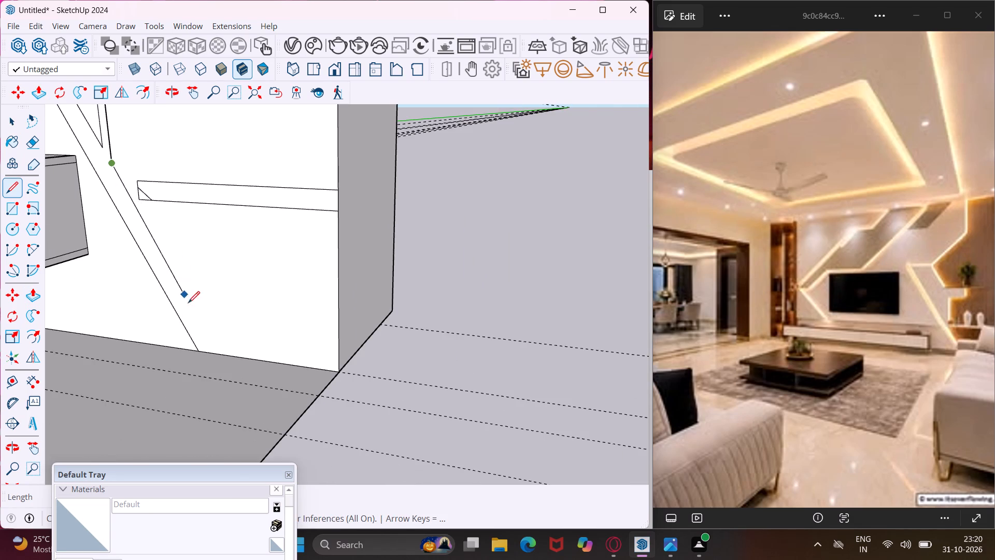
pyautogui.click(218, 356)
pyautogui.press('Escape')
pyautogui.press('space')
# Push/Pull the narrow rectangle outward from the wall to form the projecting side shelf.
pyautogui.click(166, 193)
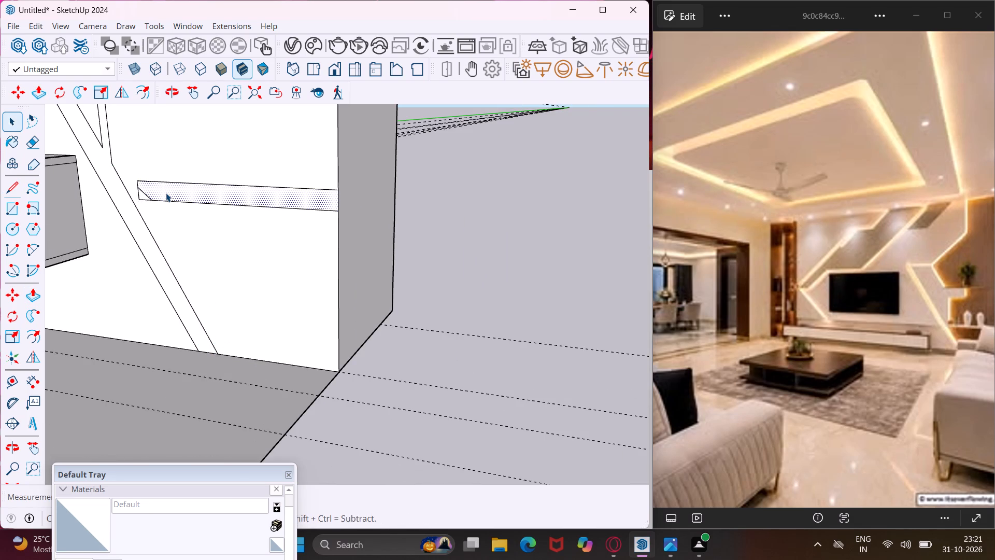
pyautogui.press('p')
pyautogui.click(166, 193)
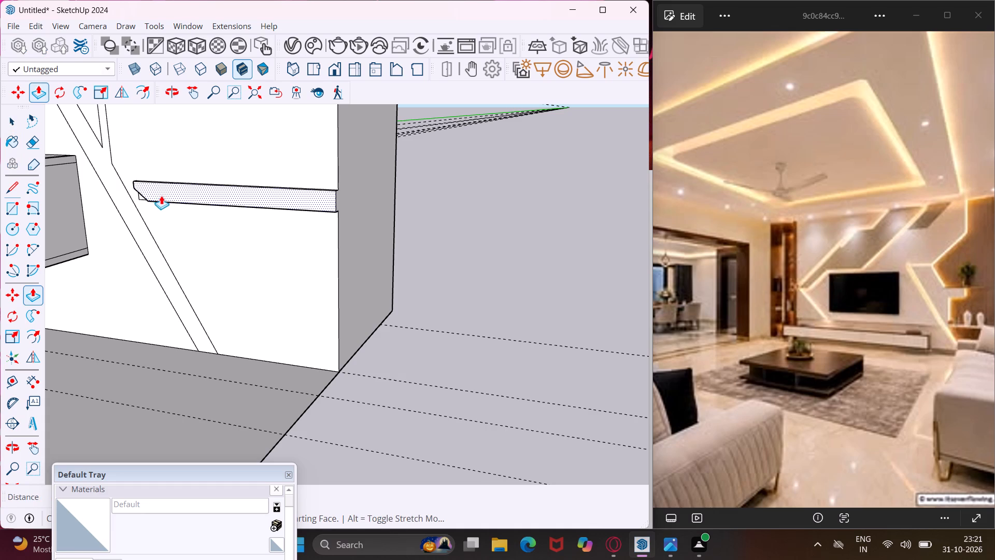
pyautogui.click(132, 222)
# Push/Pull the small triangular corner at the shelf's short end outward, flush with the shelf's front face.
pyautogui.moveTo(132, 223); pyautogui.dragTo(364, 178, button='middle')
pyautogui.scroll(1, 162, 218)
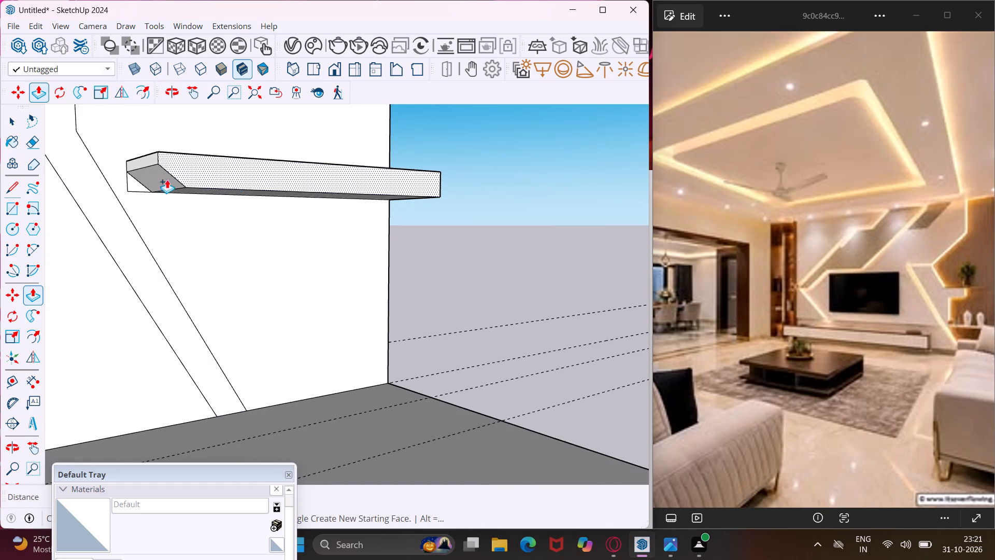
pyautogui.scroll(4, 155, 183)
pyautogui.click(132, 183)
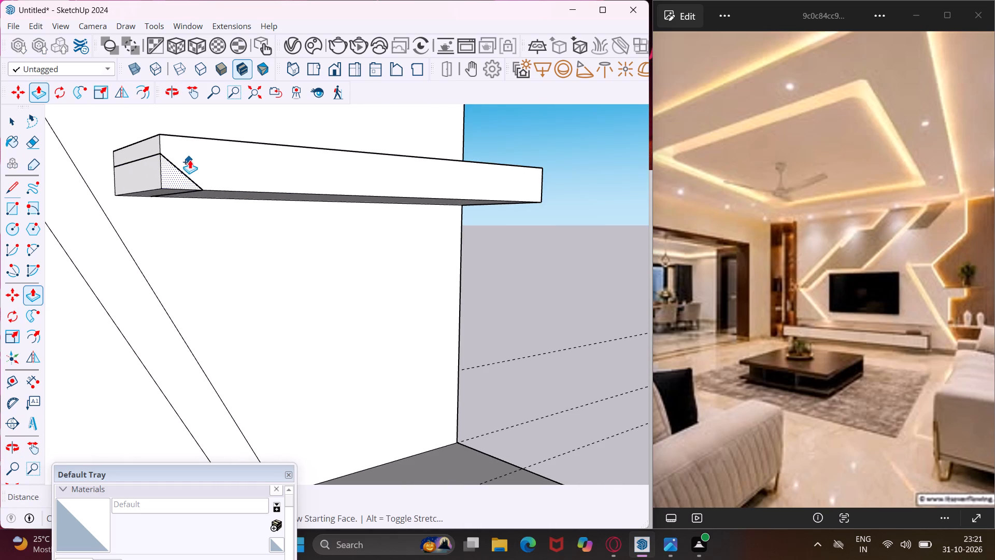
pyautogui.click(191, 160)
pyautogui.press('Escape')
pyautogui.press('space')
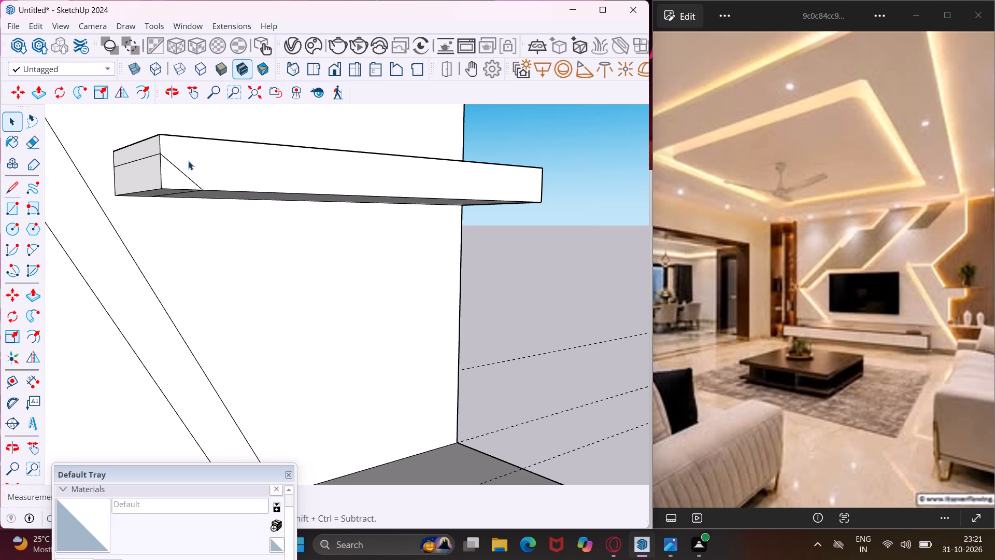
# Push/Pull the zigzag strip beside the side shelf slightly out from the wall.
pyautogui.scroll(-5, 212, 139)
pyautogui.scroll(2, 155, 225)
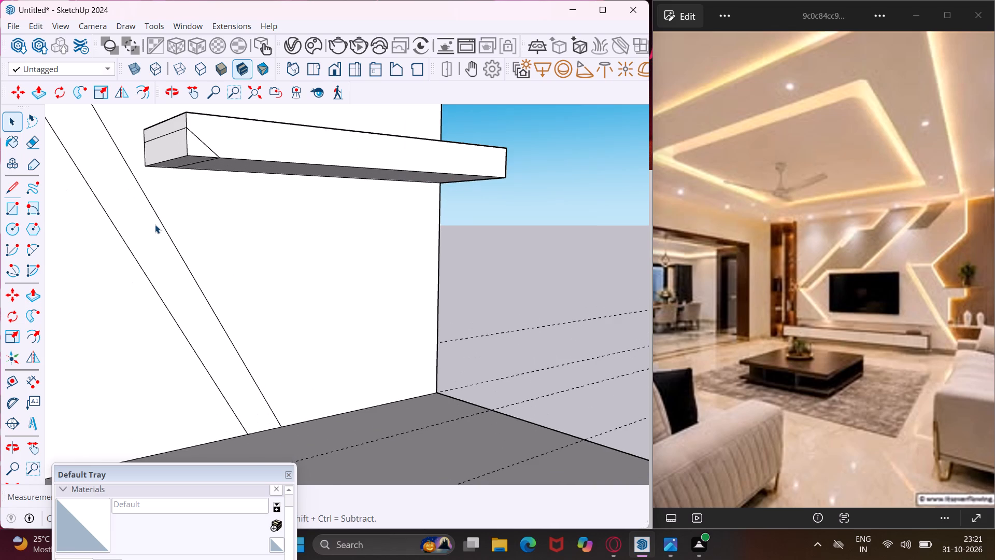
pyautogui.click(155, 225)
pyautogui.press('p')
pyautogui.click(155, 225)
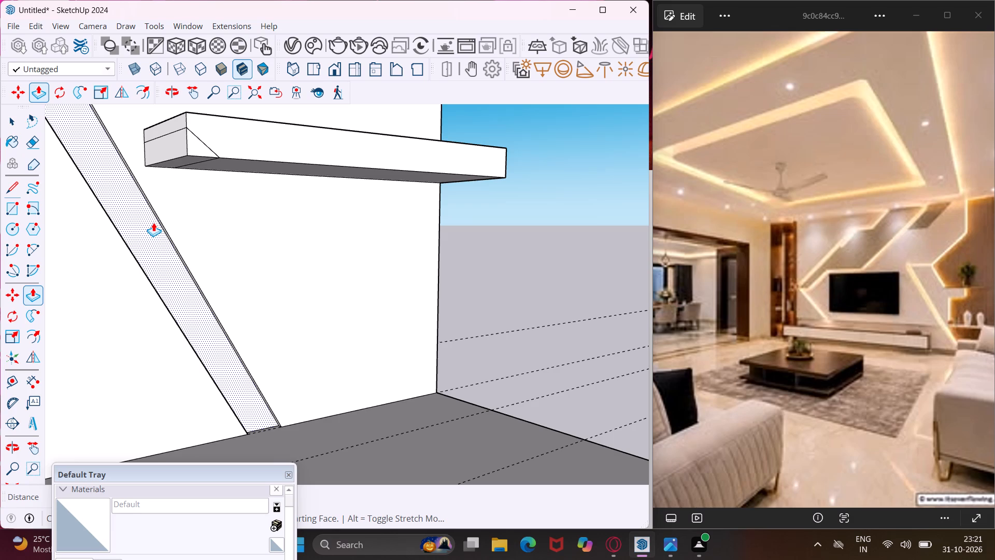
pyautogui.click(152, 221)
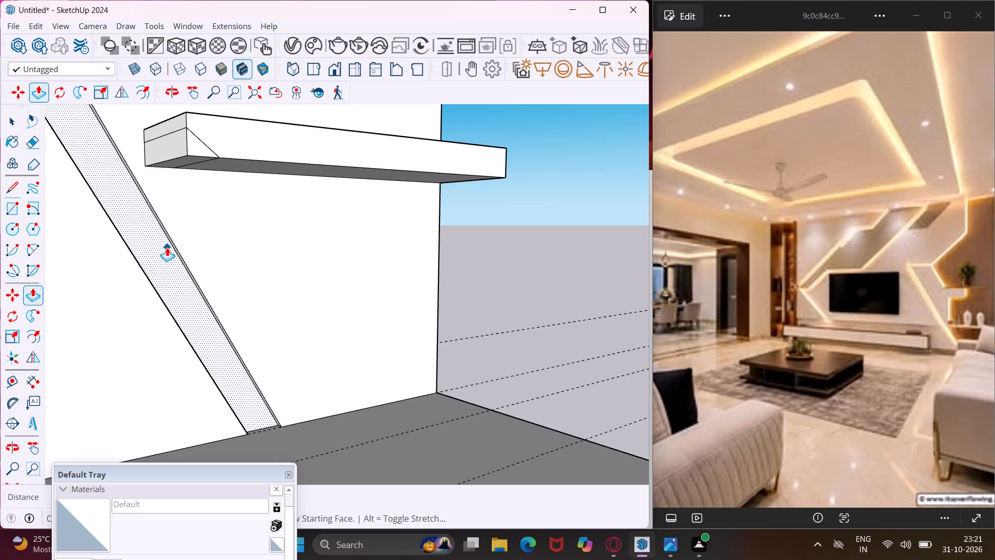
pyautogui.scroll(-18, 170, 273)
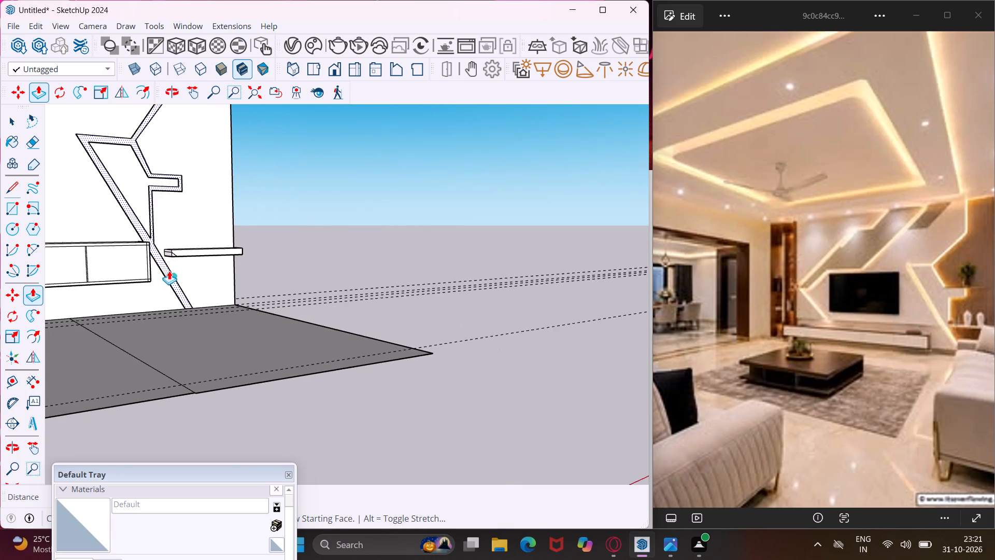
pyautogui.scroll(-4, 169, 271)
pyautogui.press('Escape')
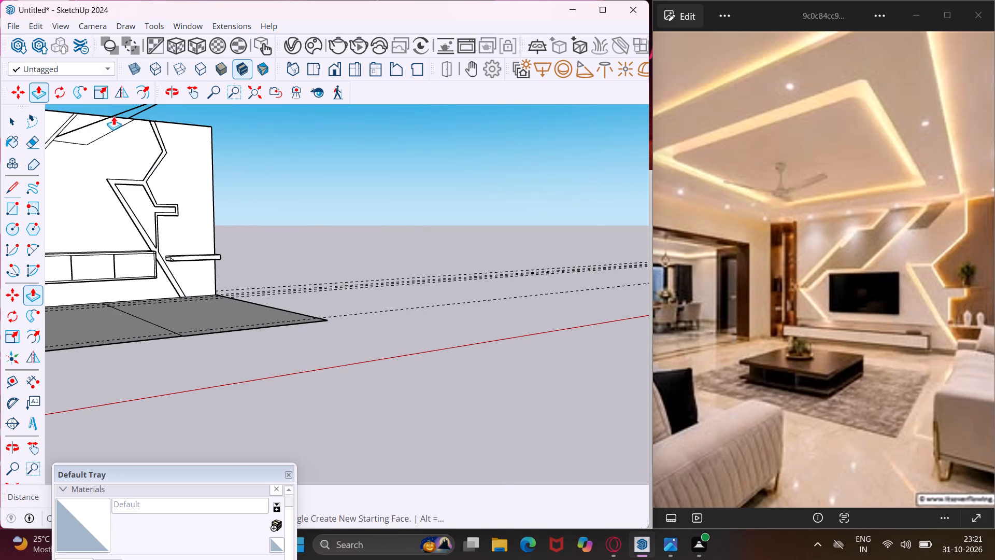
# Repeat the same shallow extrusion on the long diagonal strip bordering the TV wall's central area.
pyautogui.moveTo(114, 116); pyautogui.dragTo(201, 195, button='middle')
pyautogui.scroll(-6, 181, 162)
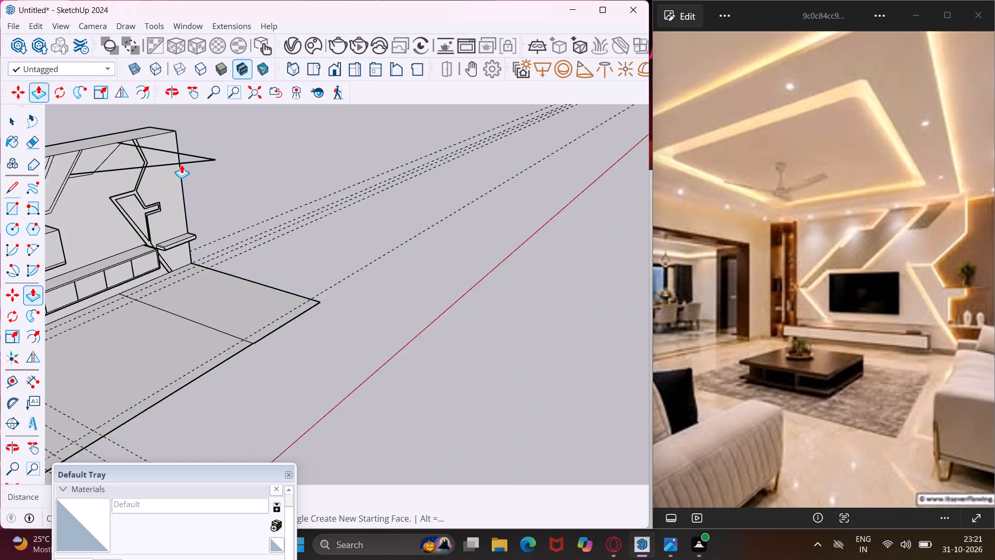
pyautogui.scroll(4, 75, 170)
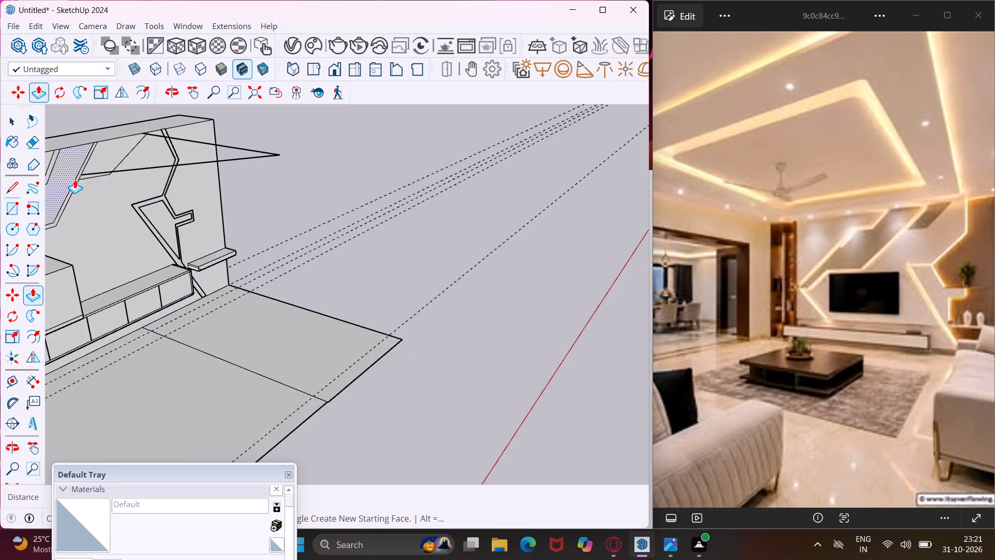
pyautogui.scroll(14, 75, 179)
pyautogui.doubleClick(77, 190)
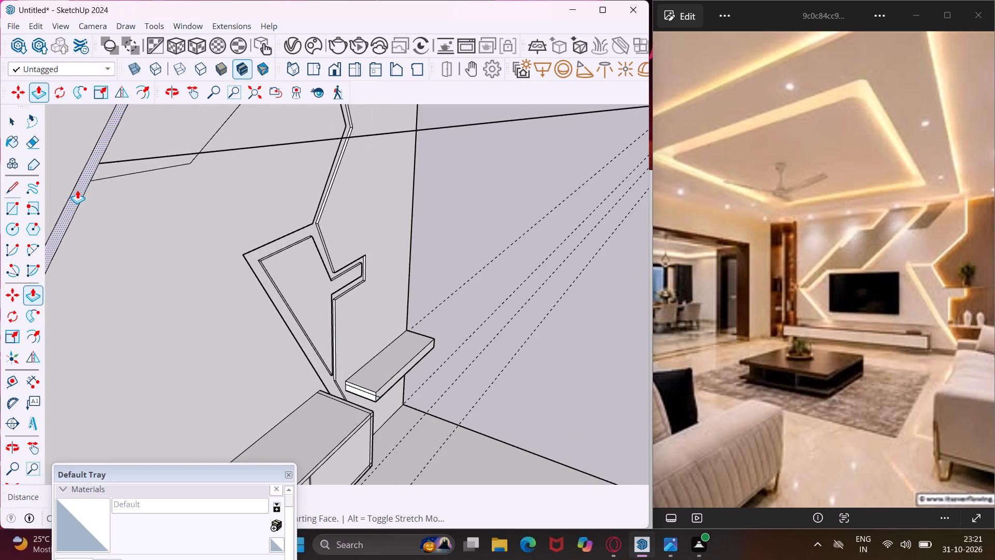
# Repeat the same shallow extrusion on the neighbouring zigzag strip nearer the shelf-niche columns.
pyautogui.scroll(-7, 88, 151)
pyautogui.moveTo(93, 151); pyautogui.dragTo(163, 185, button='middle')
pyautogui.scroll(-5, 172, 160)
pyautogui.scroll(7, 112, 192)
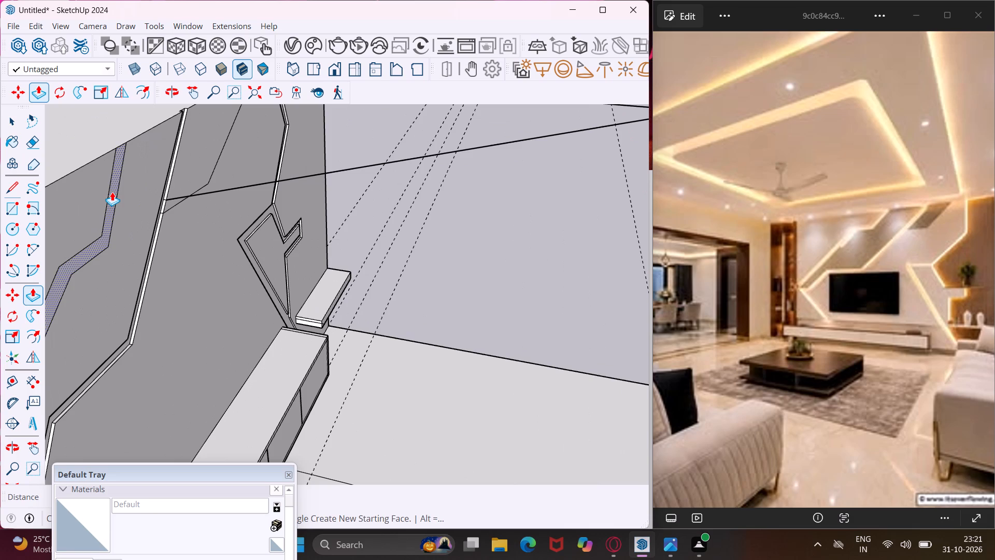
pyautogui.doubleClick(112, 192)
pyautogui.scroll(-12, 141, 119)
pyautogui.moveTo(144, 157); pyautogui.dragTo(125, 174, button='middle')
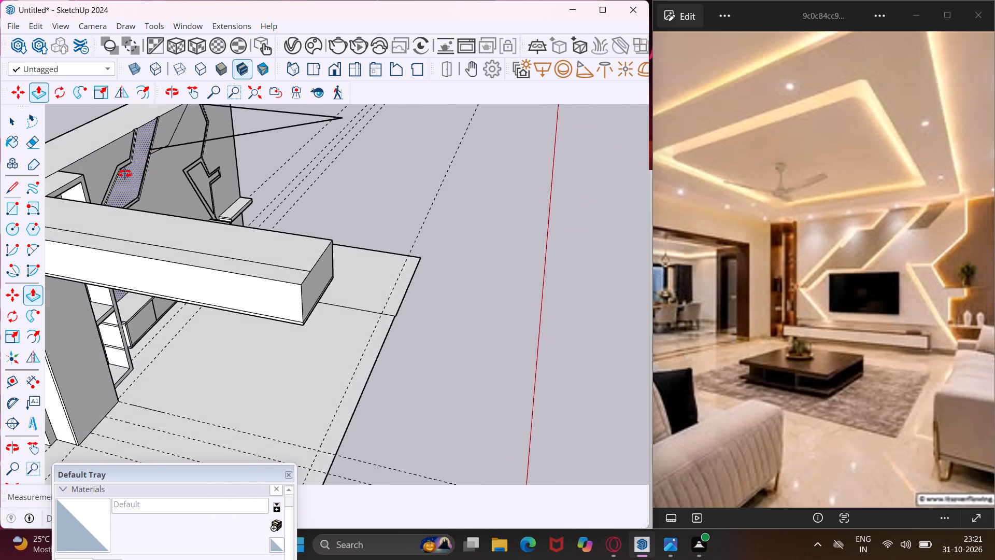
pyautogui.moveTo(125, 174); pyautogui.dragTo(43, 216, button='middle')
pyautogui.scroll(5, 126, 216)
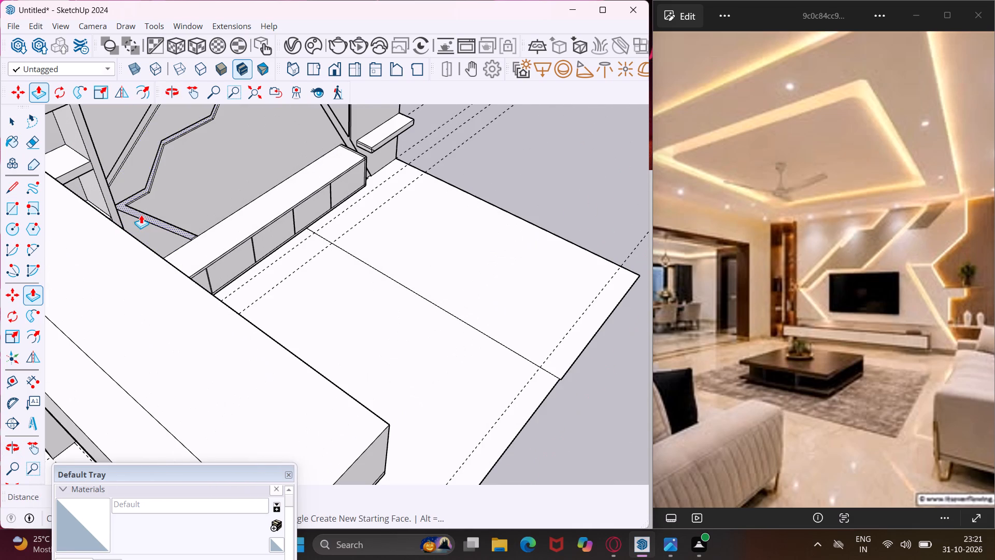
pyautogui.press('Escape')
pyautogui.press('space')
# Erase the two stray lines that project from the TV wall and form a triangle in front of it.
pyautogui.scroll(-7, 146, 236)
pyautogui.scroll(-5, 176, 203)
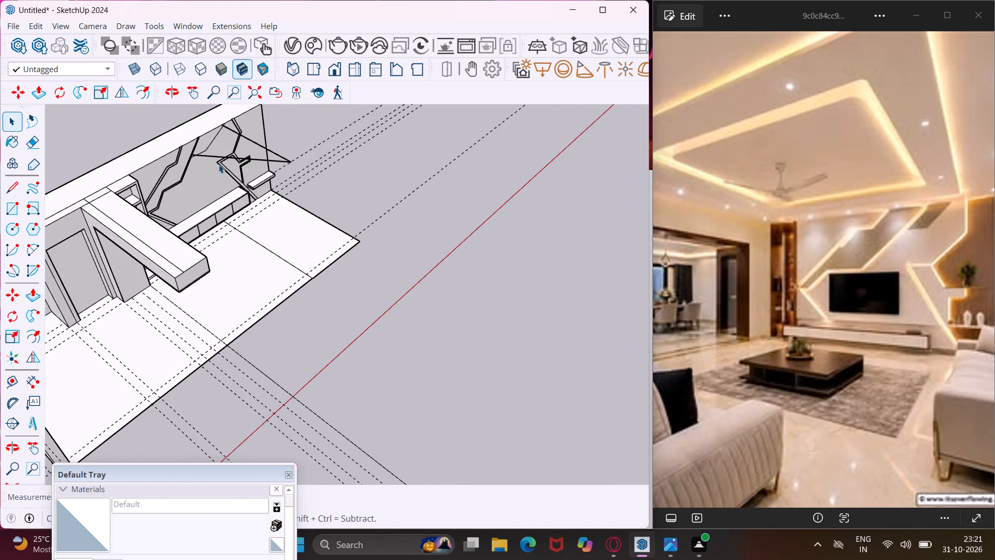
pyautogui.scroll(9, 223, 125)
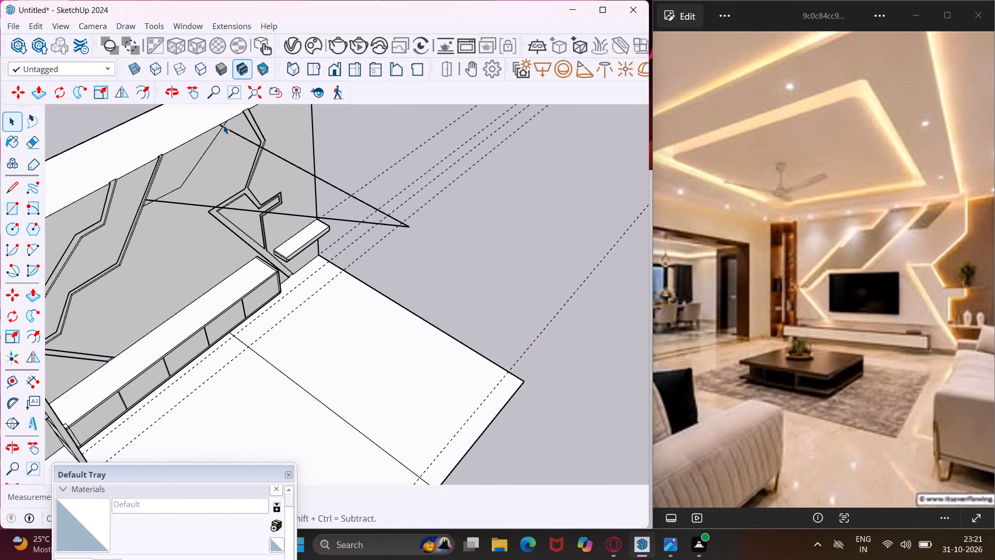
pyautogui.press('e')
pyautogui.click(253, 142)
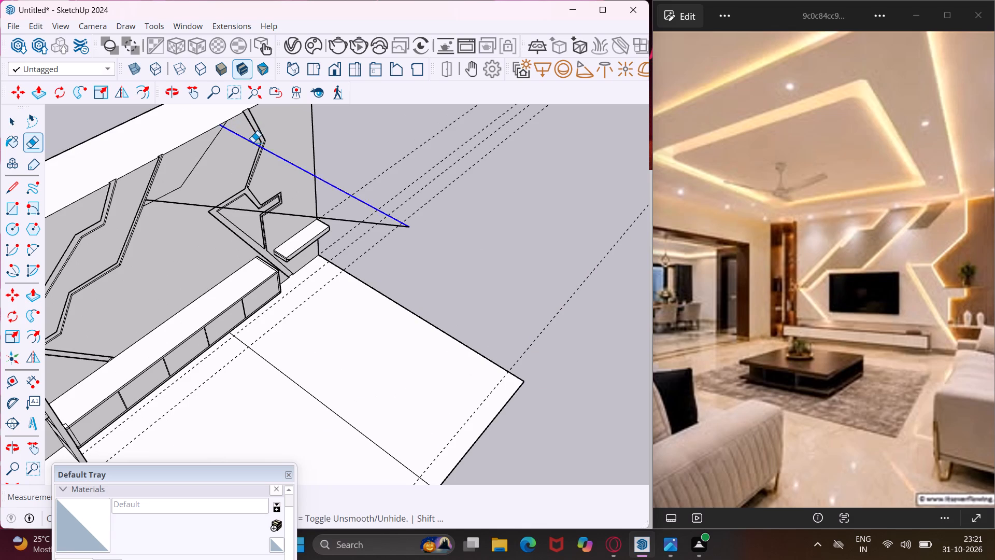
pyautogui.click(195, 204)
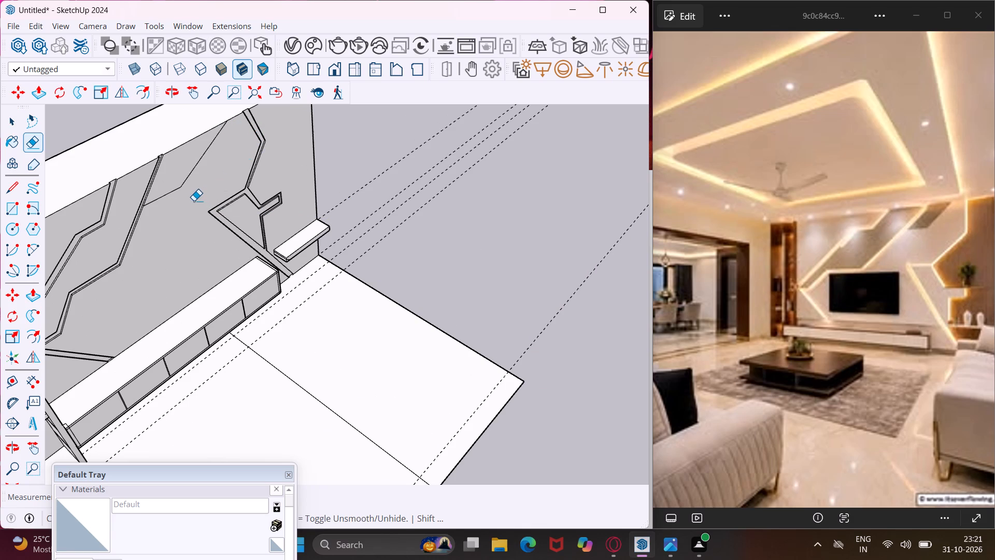
pyautogui.press('Escape')
pyautogui.press('space')
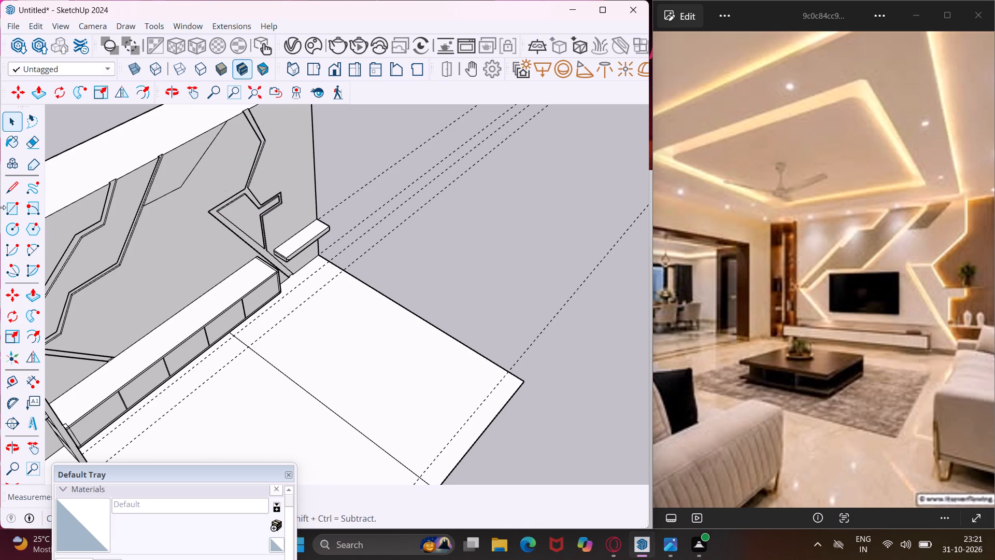
# Draw a line from the raised diagonal strip's edge alongside the bent outline, ending just above its lower corner.
pyautogui.click(5, 186)
pyautogui.scroll(7, 149, 199)
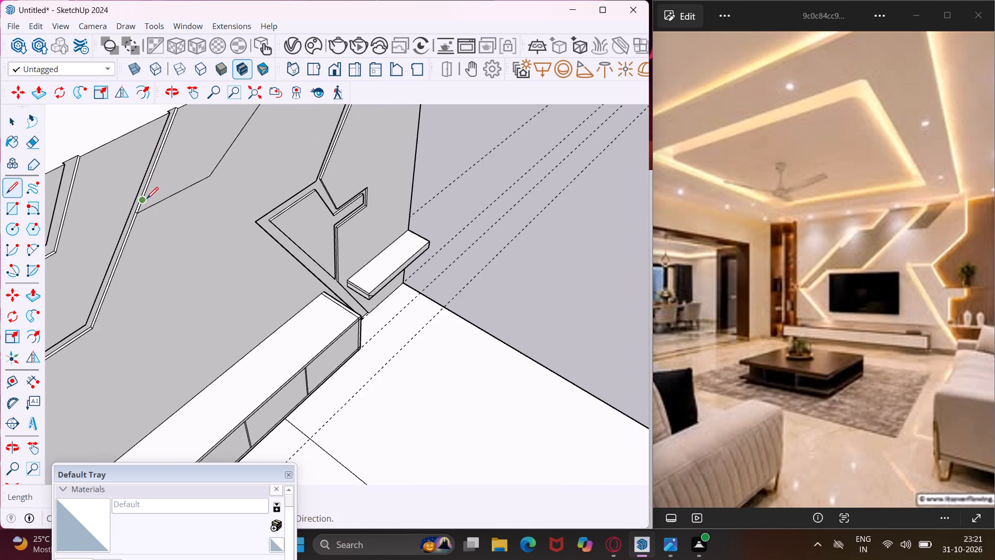
pyautogui.scroll(4, 143, 199)
pyautogui.click(144, 200)
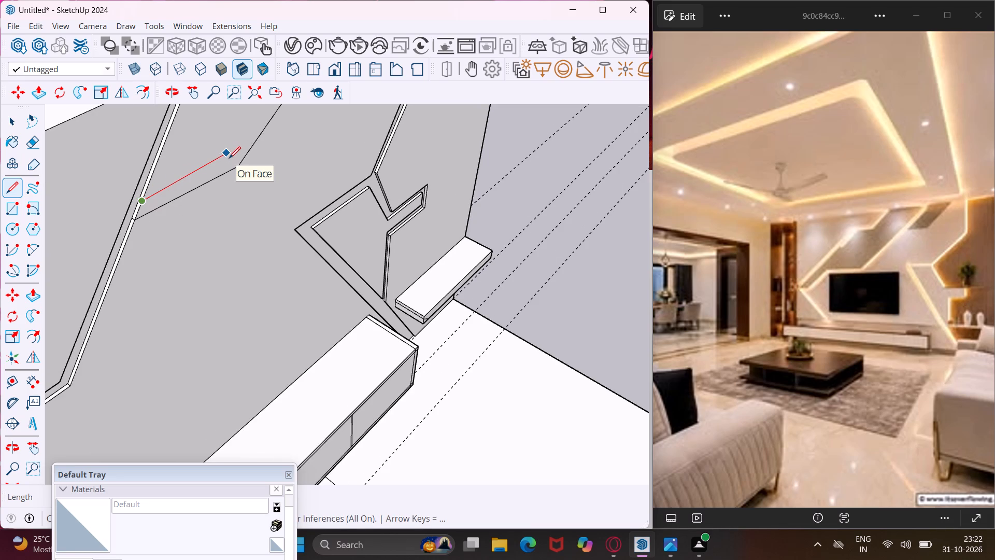
pyautogui.press('Escape')
pyautogui.scroll(7, 136, 212)
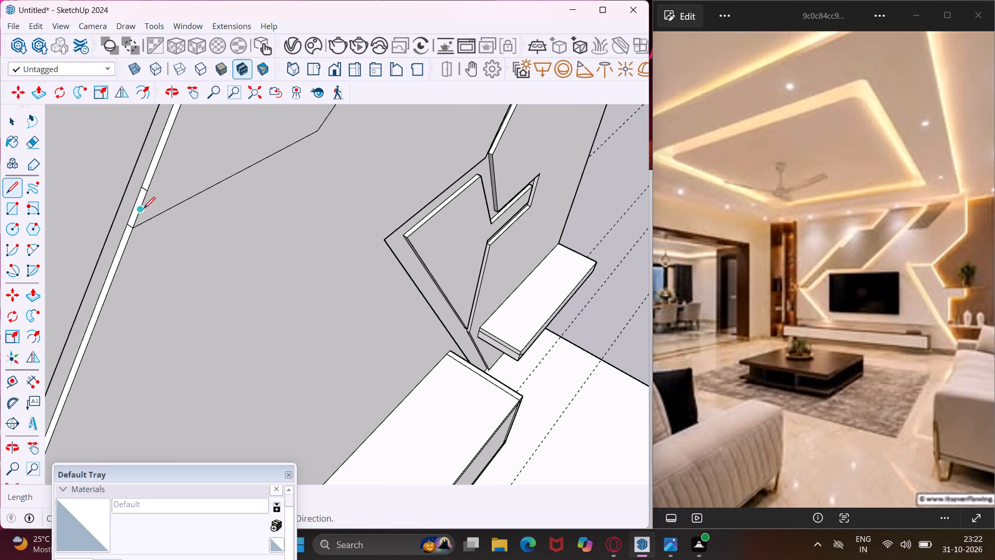
pyautogui.click(144, 208)
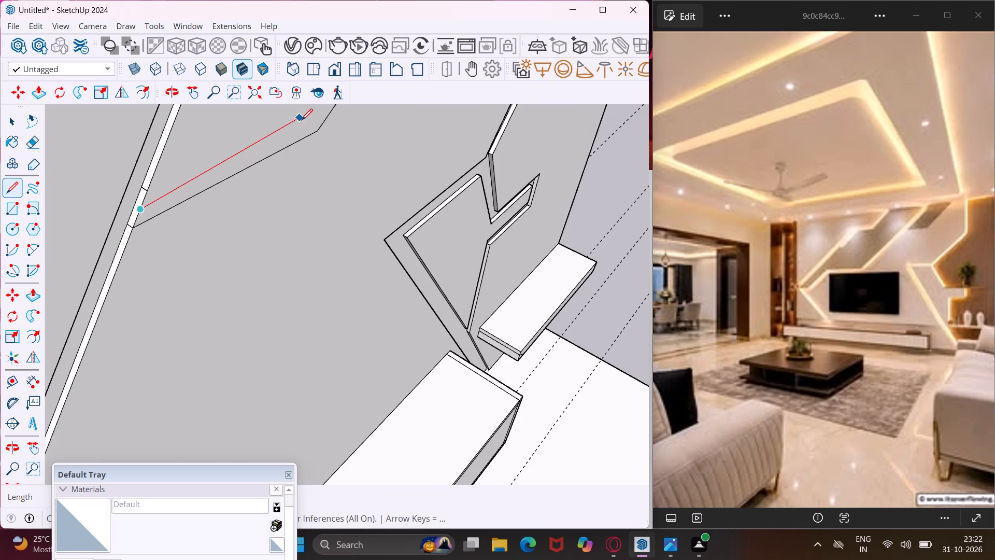
pyautogui.moveTo(303, 118); pyautogui.dragTo(41, 152, button='middle')
pyautogui.scroll(-1, 90, 145)
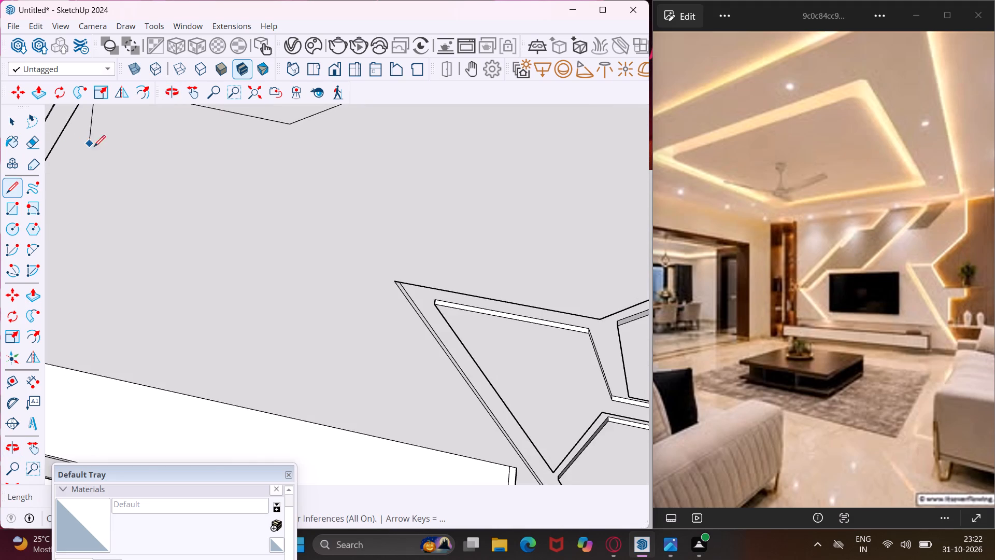
pyautogui.scroll(-7, 94, 147)
pyautogui.scroll(6, 179, 127)
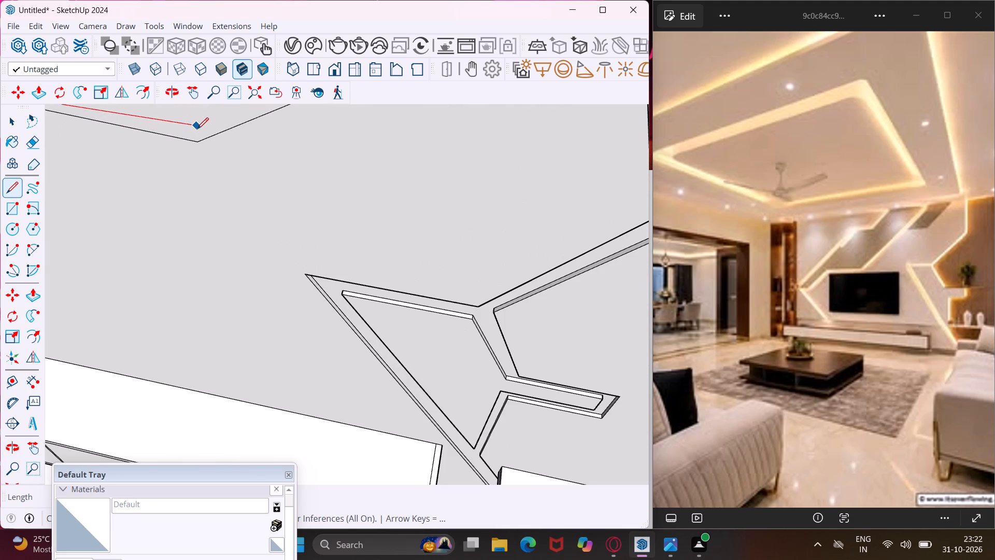
pyautogui.click(197, 129)
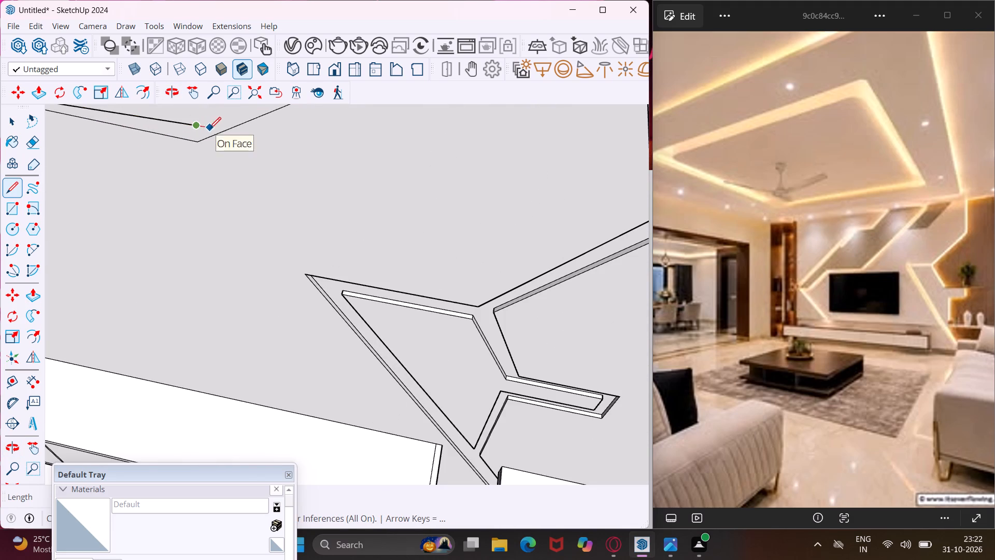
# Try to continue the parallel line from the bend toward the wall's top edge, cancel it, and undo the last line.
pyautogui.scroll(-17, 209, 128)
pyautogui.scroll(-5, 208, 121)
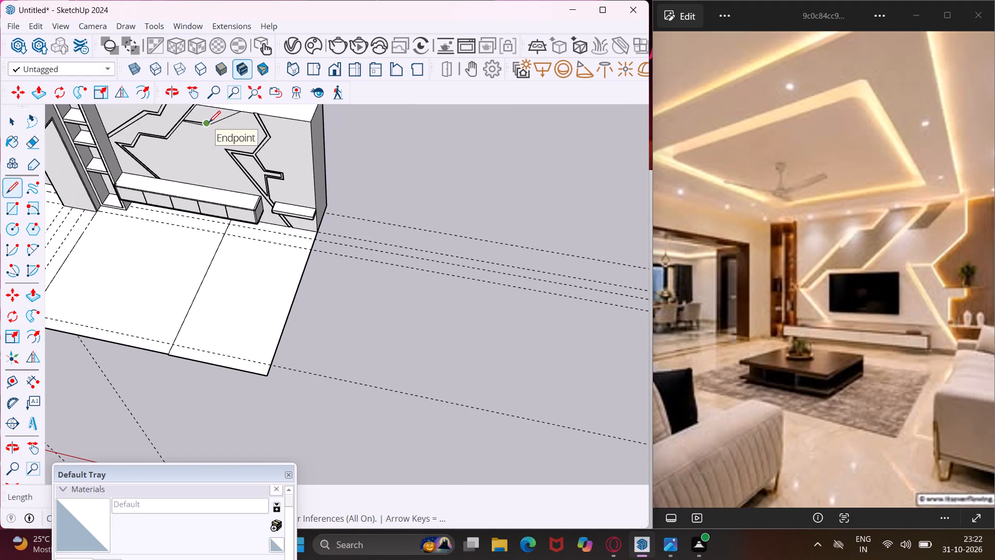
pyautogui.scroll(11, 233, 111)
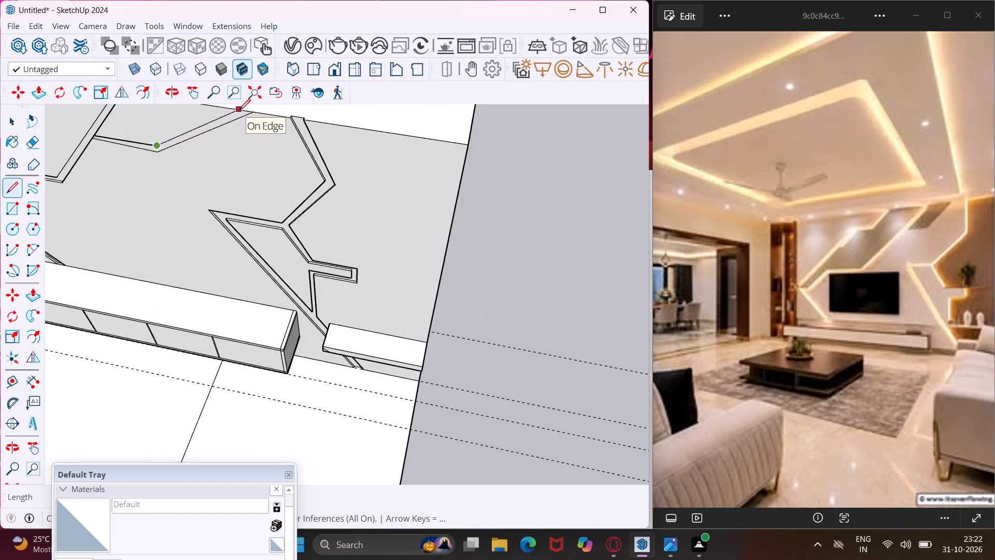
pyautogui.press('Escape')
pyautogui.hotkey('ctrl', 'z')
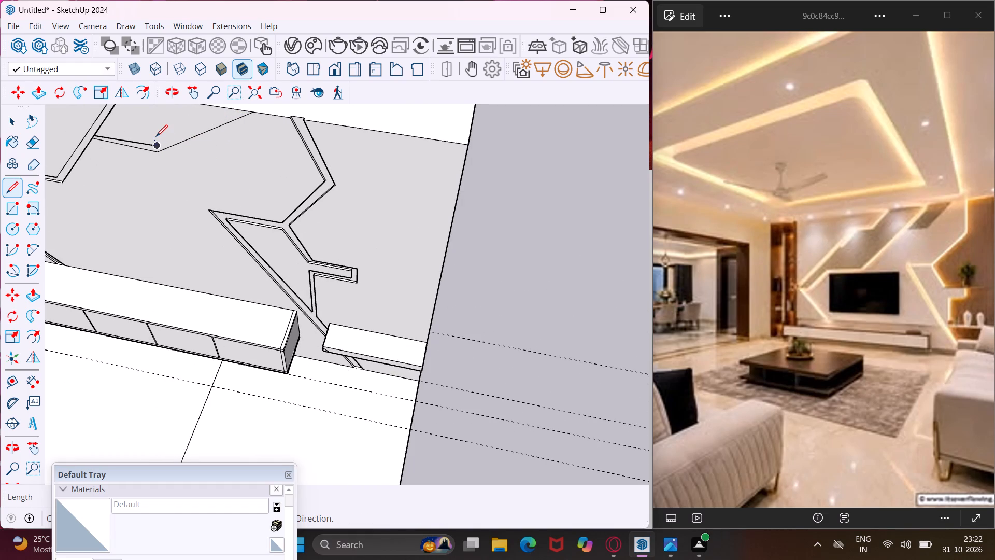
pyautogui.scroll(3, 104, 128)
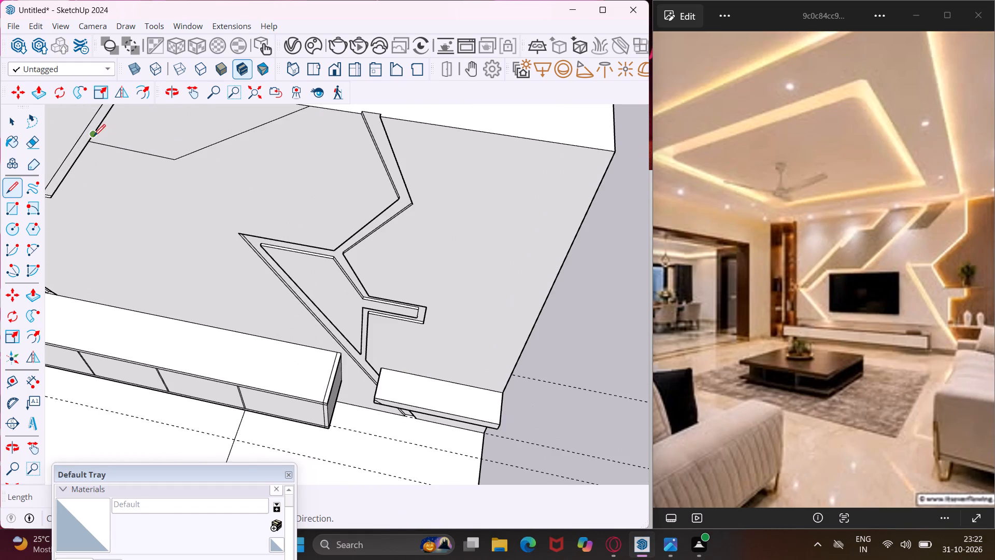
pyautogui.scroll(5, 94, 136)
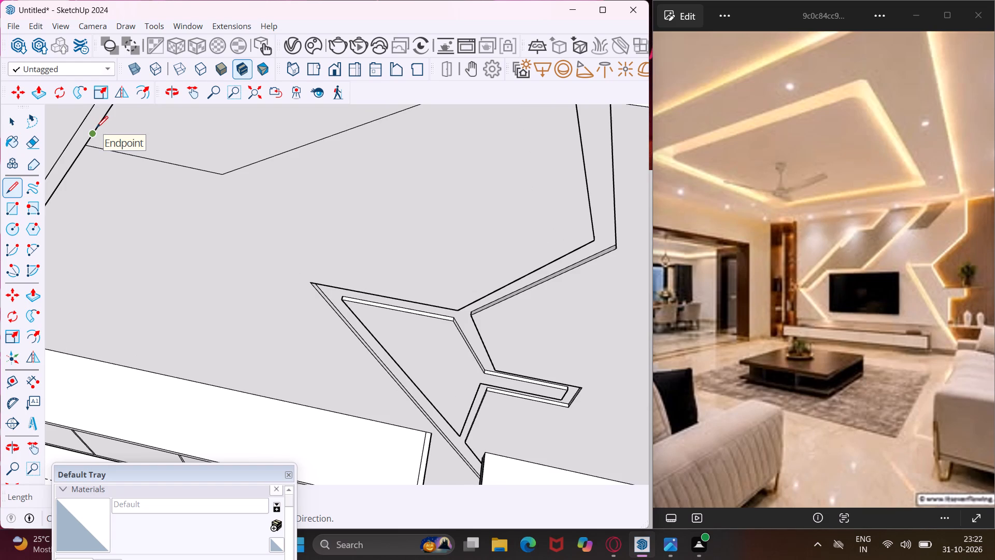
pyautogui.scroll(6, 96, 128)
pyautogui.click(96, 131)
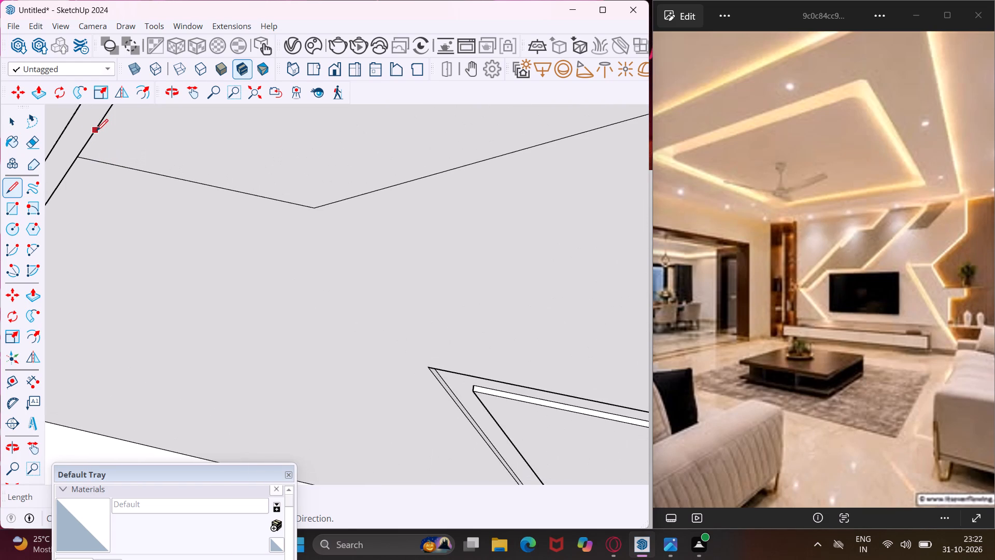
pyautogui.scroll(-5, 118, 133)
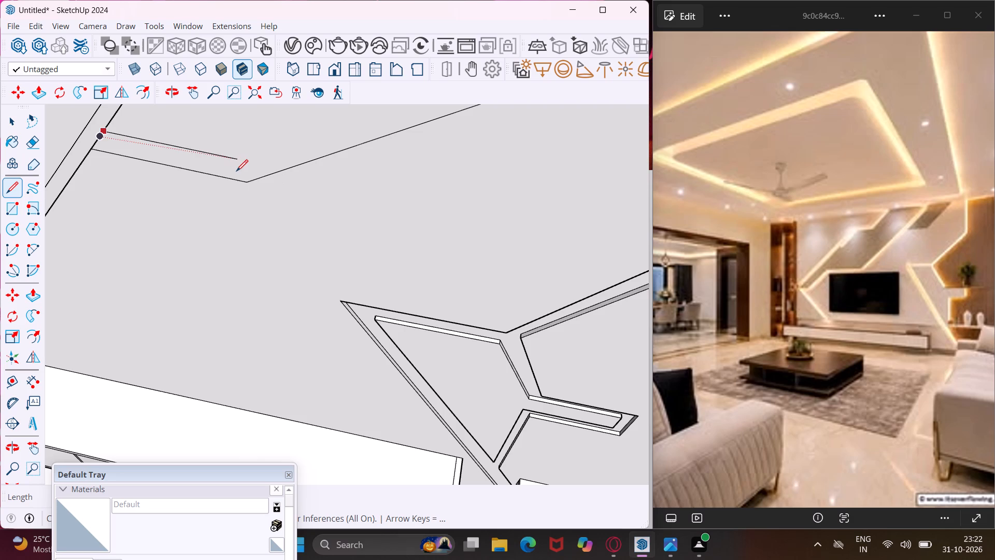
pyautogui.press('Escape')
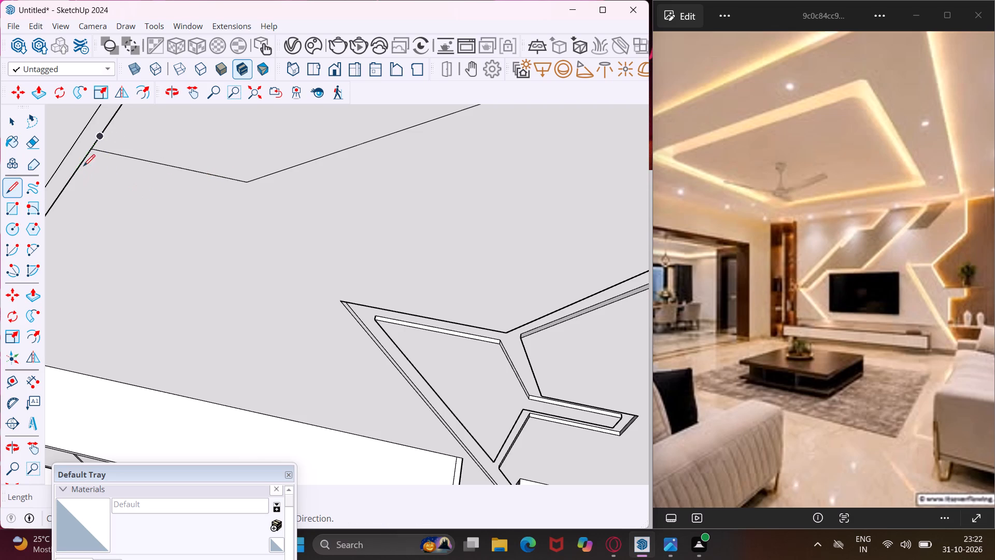
# Draw a parallel outline just below the bent line, from the raised diagonal strip's edge around the bend to the wall's top edge.
pyautogui.scroll(3, 83, 163)
pyautogui.click(84, 161)
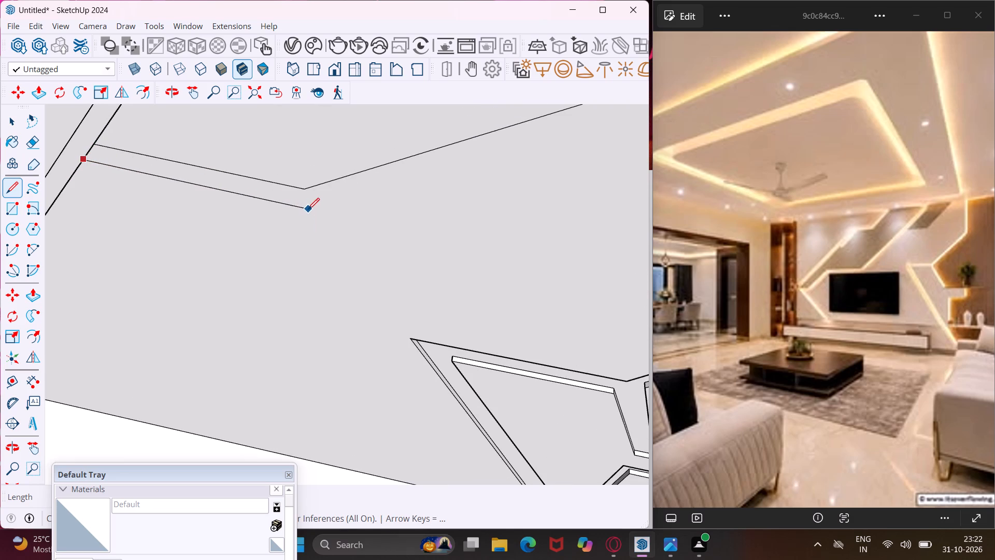
pyautogui.click(308, 209)
pyautogui.scroll(-3, 292, 215)
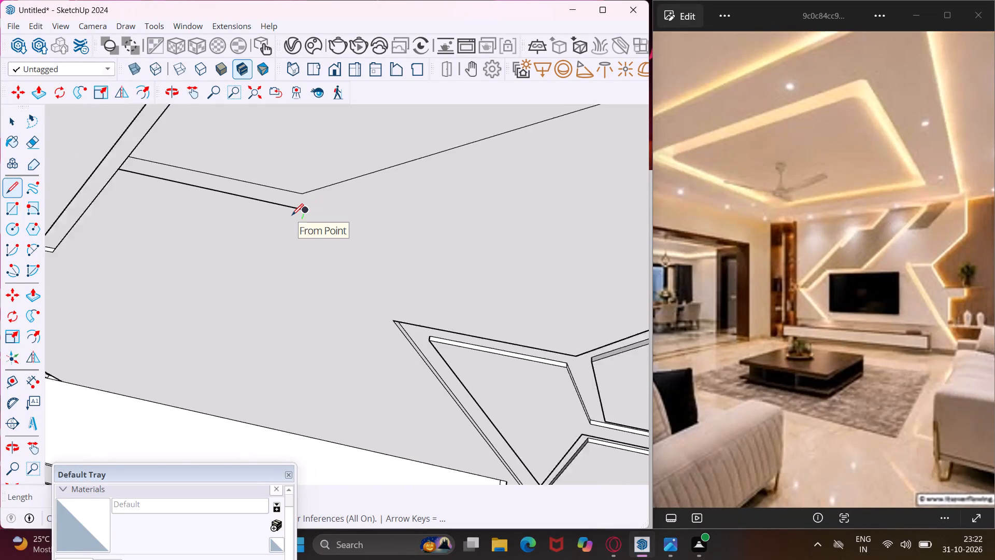
pyautogui.scroll(-4, 292, 215)
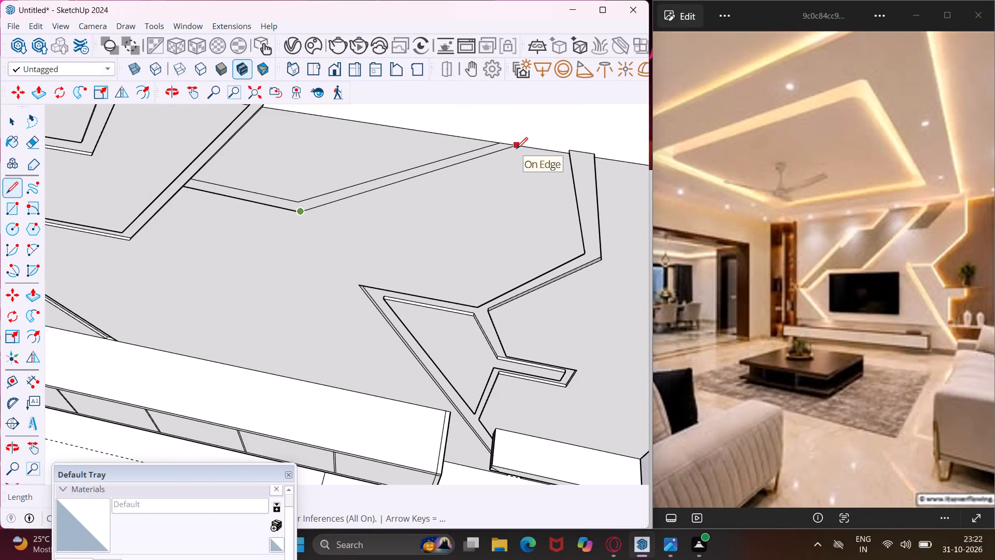
pyautogui.click(516, 149)
pyautogui.press('Escape')
pyautogui.press('space')
# Extrude the new bent strip on the TV wall flush with the face of the adjoining raised diagonal strip.
pyautogui.scroll(3, 277, 208)
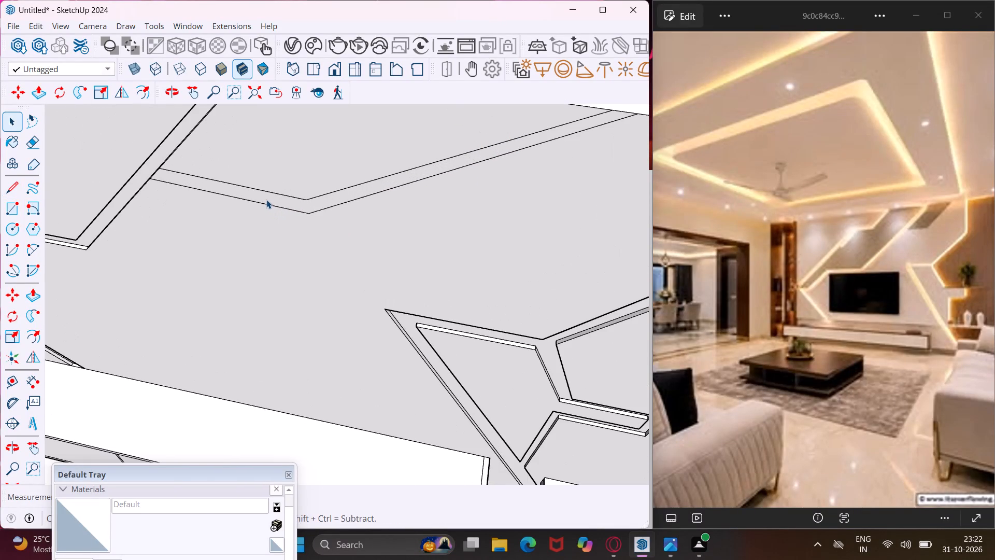
pyautogui.click(266, 200)
pyautogui.press('p')
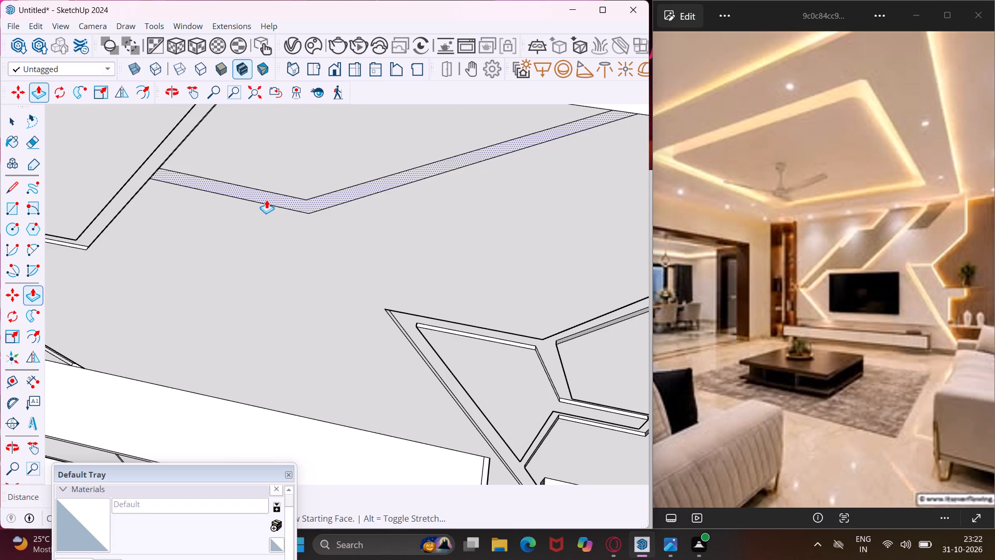
pyautogui.click(266, 200)
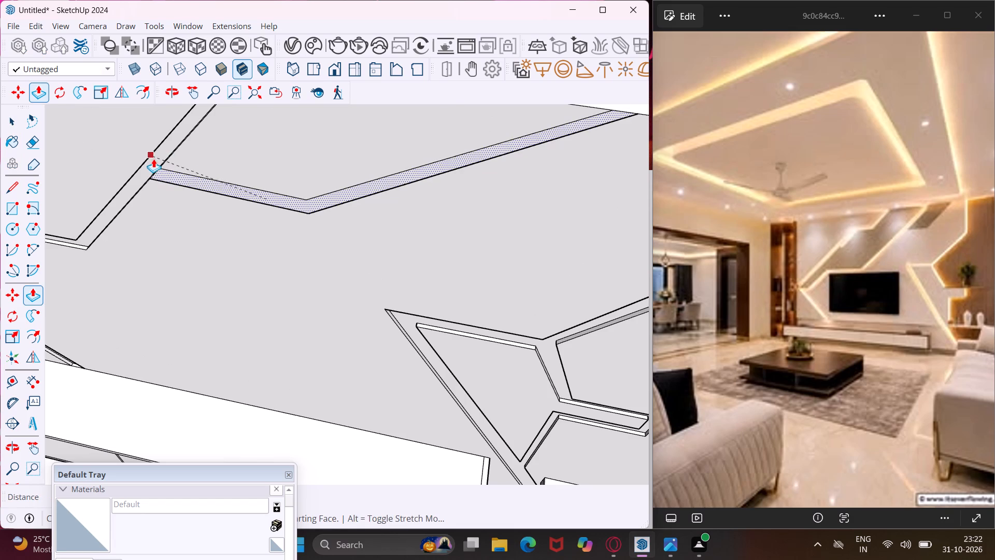
pyautogui.scroll(9, 153, 161)
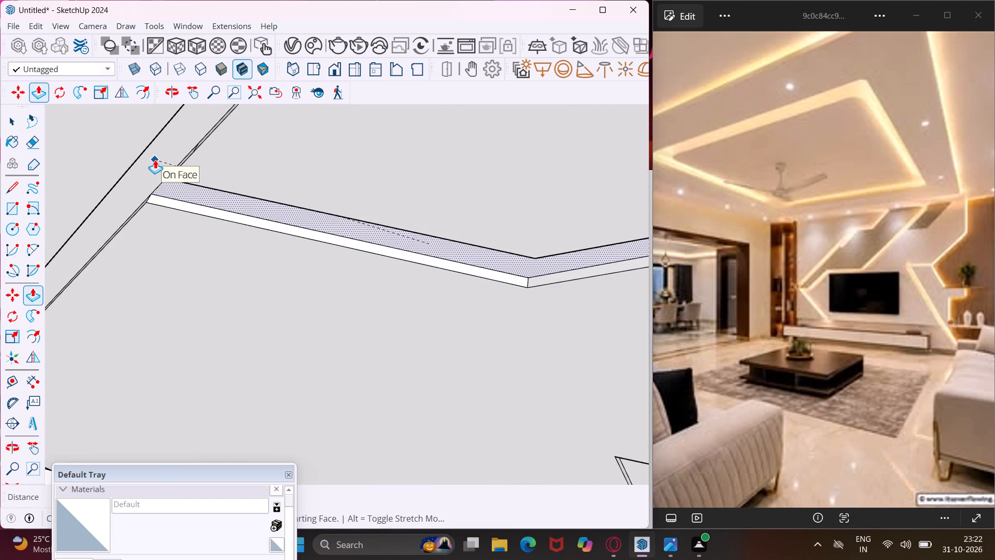
pyautogui.click(155, 160)
pyautogui.press('Escape')
pyautogui.press('space')
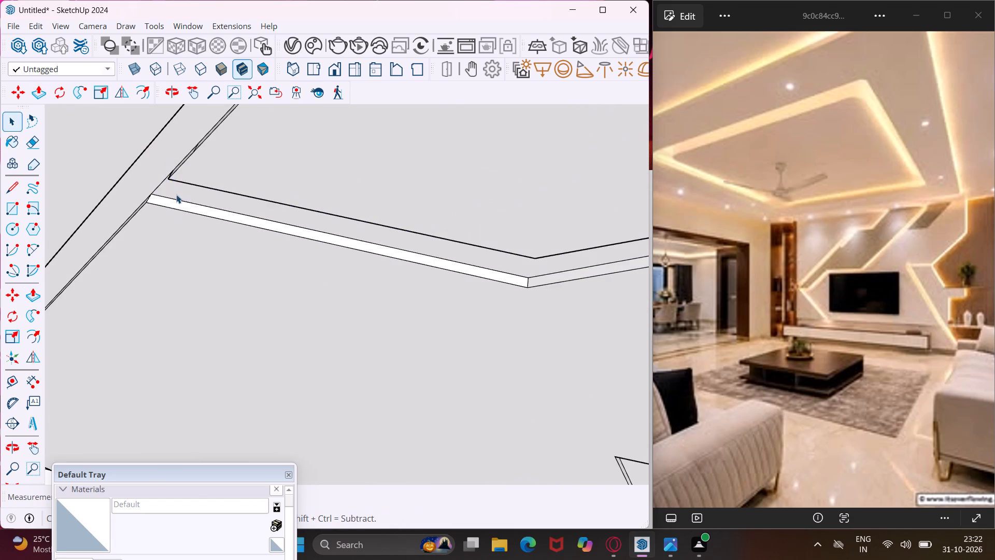
# Draw a long thin rectangle on the TV wall above the side shelf, starting at the inner corner of the zigzag strip's stepped arm.
pyautogui.scroll(-14, 177, 211)
pyautogui.scroll(-7, 174, 207)
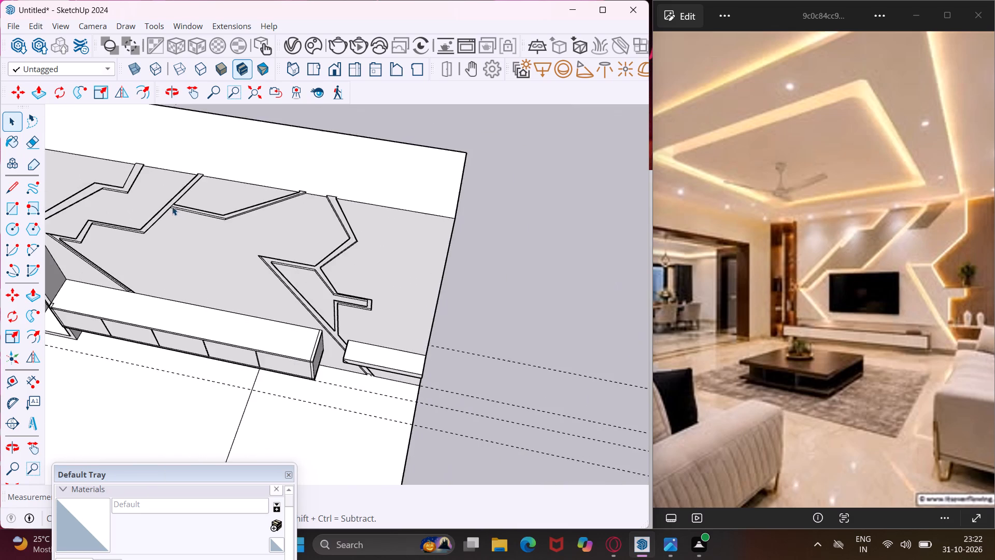
pyautogui.scroll(-7, 172, 206)
pyautogui.moveTo(172, 204); pyautogui.dragTo(282, 75, button='middle')
pyautogui.scroll(-6, 255, 118)
pyautogui.scroll(-4, 214, 174)
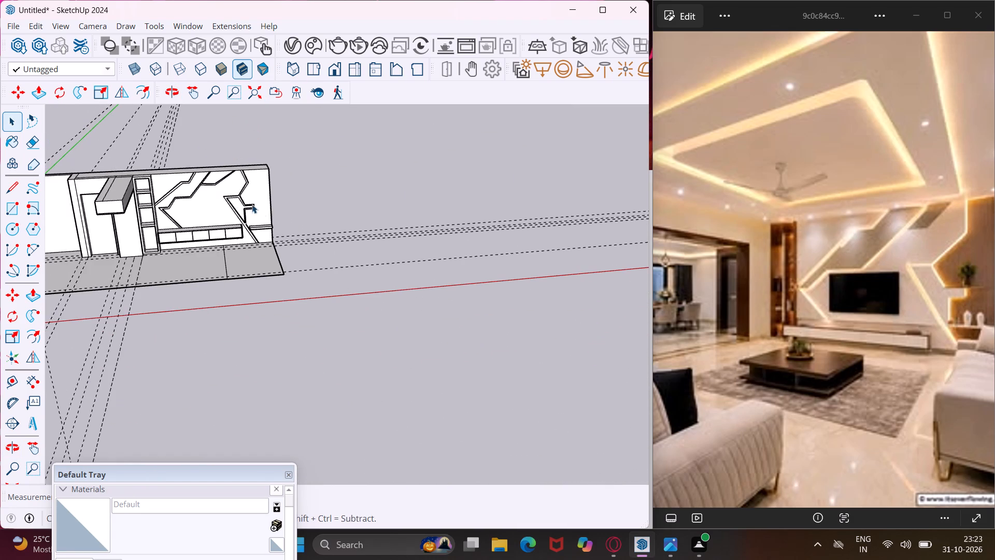
pyautogui.scroll(10, 248, 193)
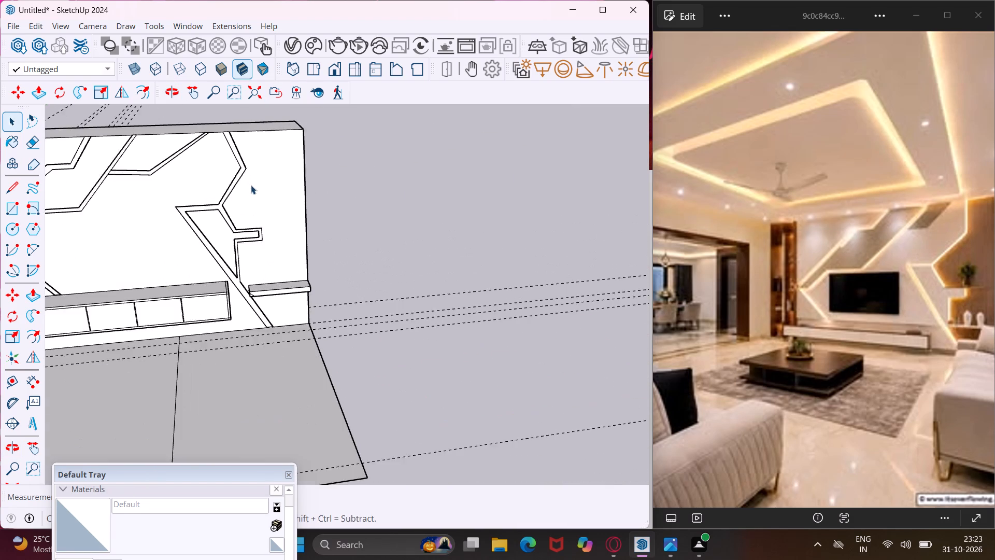
pyautogui.scroll(2, 251, 185)
pyautogui.moveTo(251, 185); pyautogui.dragTo(252, 223, button='middle')
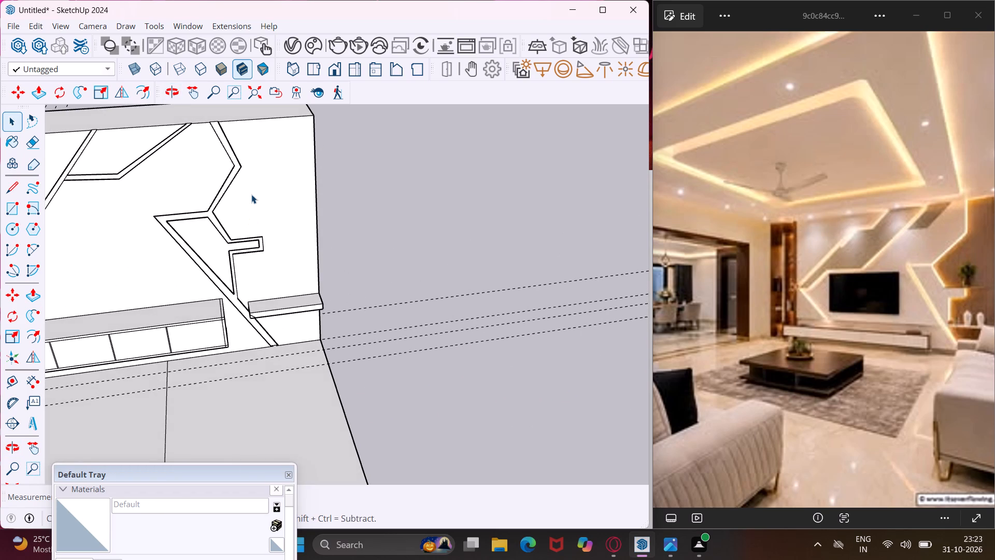
pyautogui.scroll(5, 244, 171)
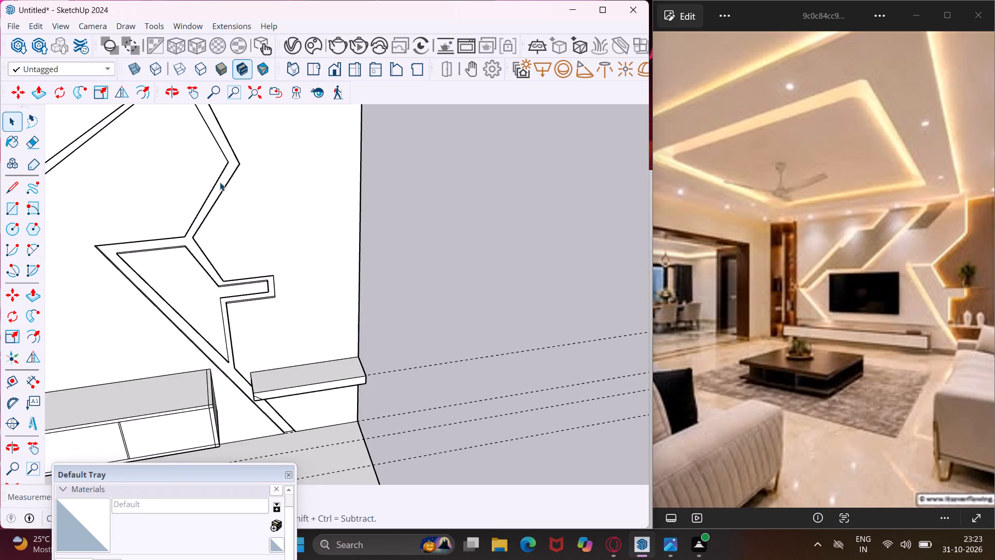
pyautogui.click(20, 208)
pyautogui.scroll(7, 223, 288)
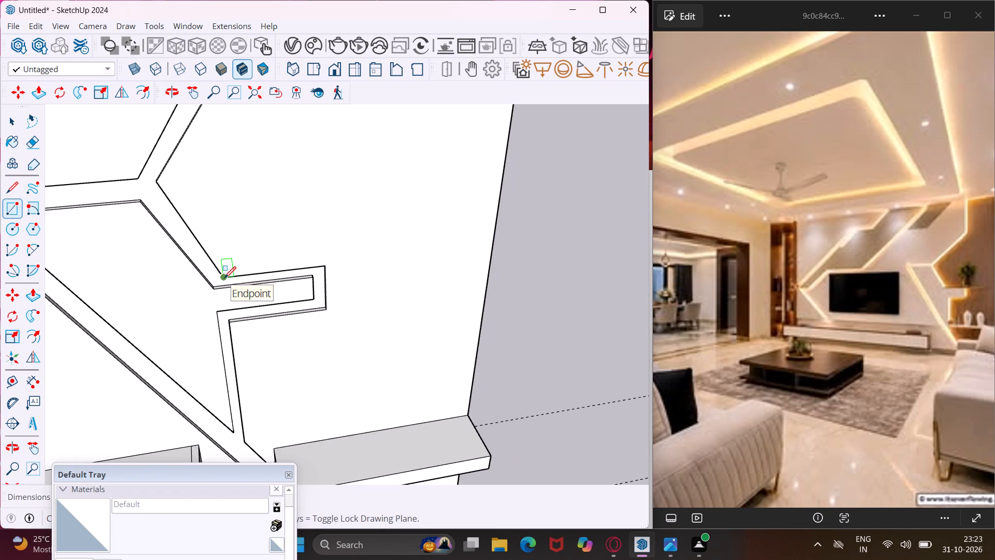
pyautogui.click(224, 278)
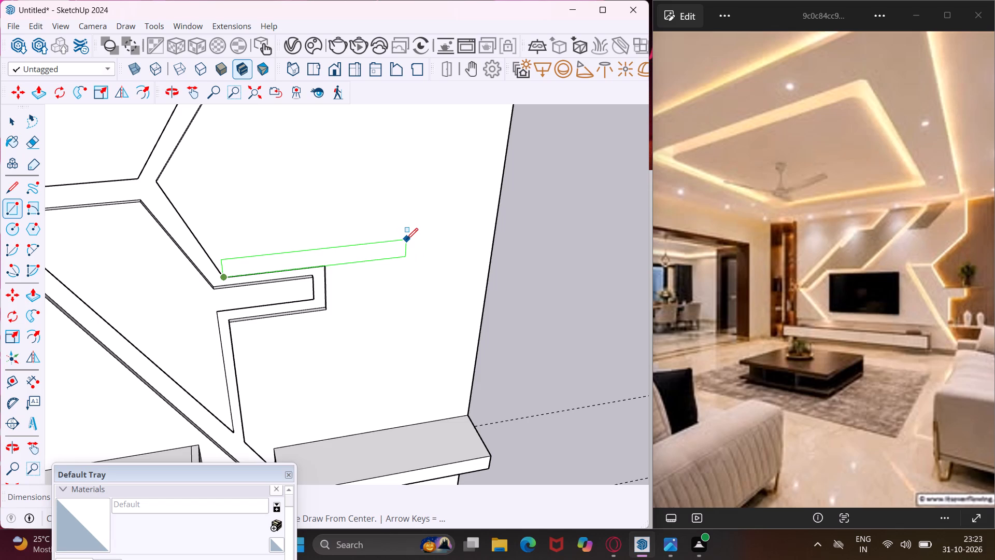
pyautogui.scroll(3, 406, 240)
pyautogui.click(406, 240)
pyautogui.press('Escape')
pyautogui.press('space')
# Extrude the thin rectangle out from the wall to align with the front face of the lower side shelf.
pyautogui.click(376, 254)
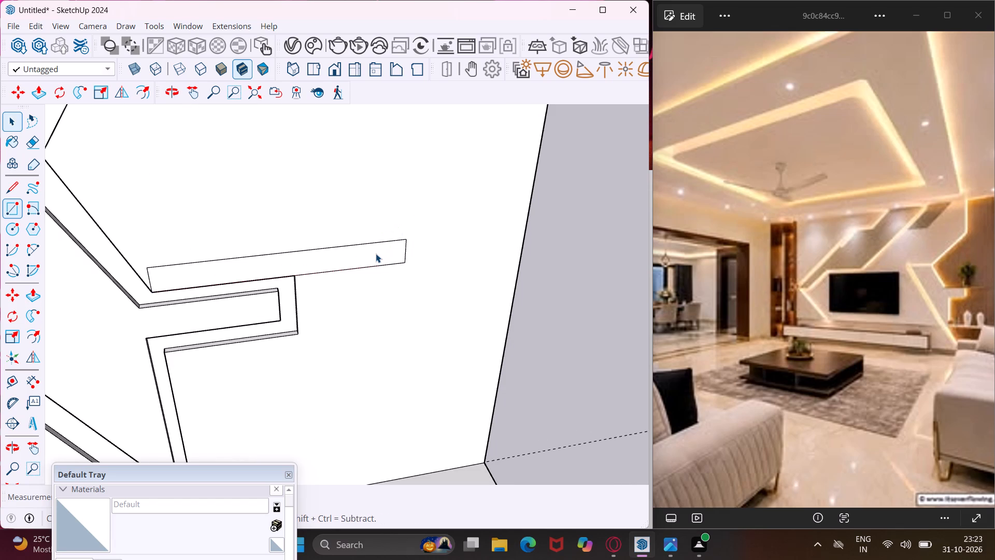
pyautogui.press('p')
pyautogui.click(376, 254)
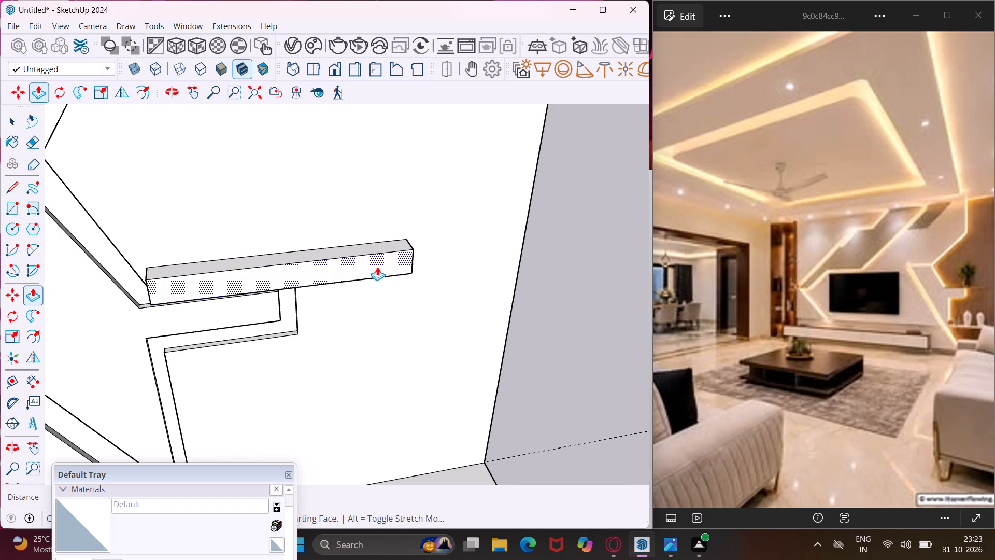
pyautogui.scroll(-5, 383, 285)
pyautogui.moveTo(383, 285); pyautogui.dragTo(366, 215, button='middle')
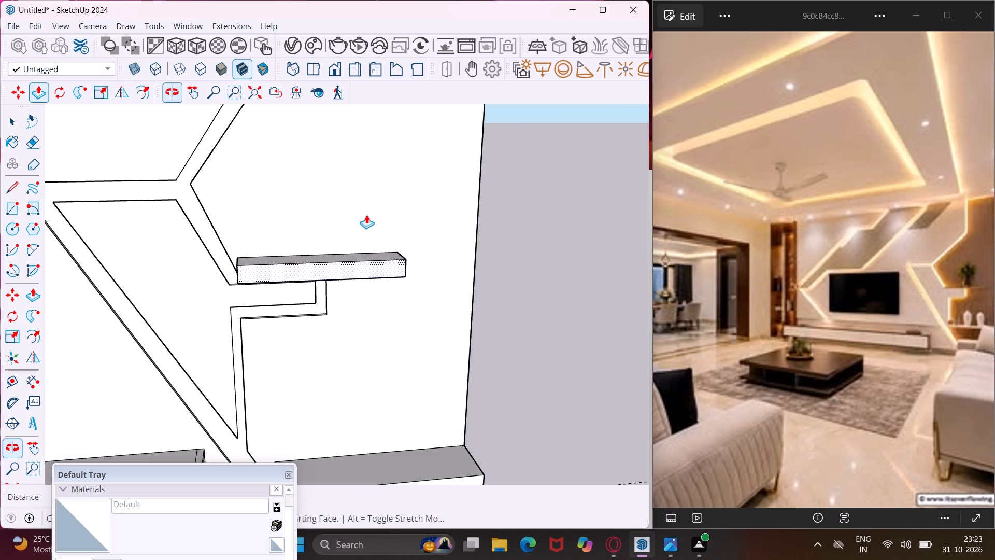
pyautogui.scroll(-4, 366, 214)
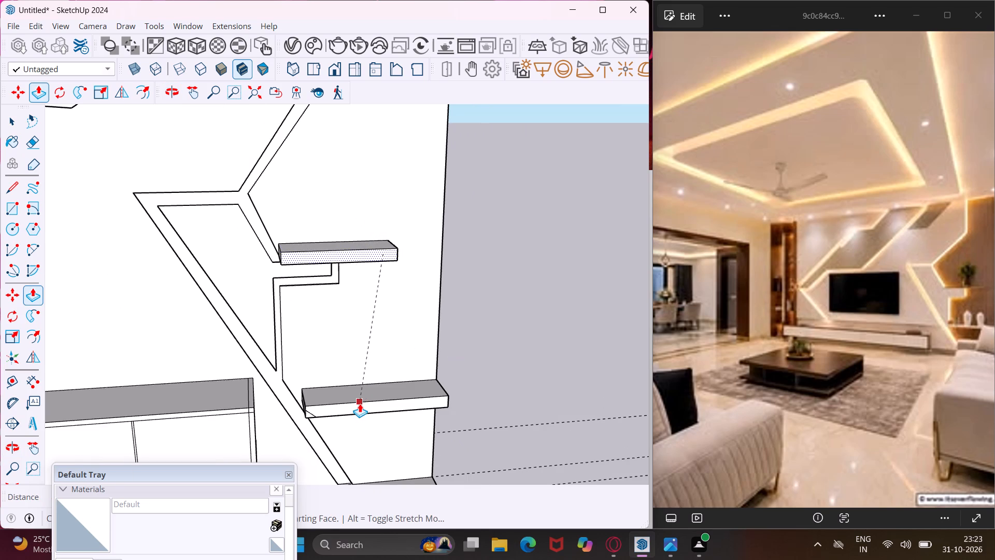
pyautogui.click(360, 403)
pyautogui.moveTo(368, 239); pyautogui.dragTo(394, 332, button='middle')
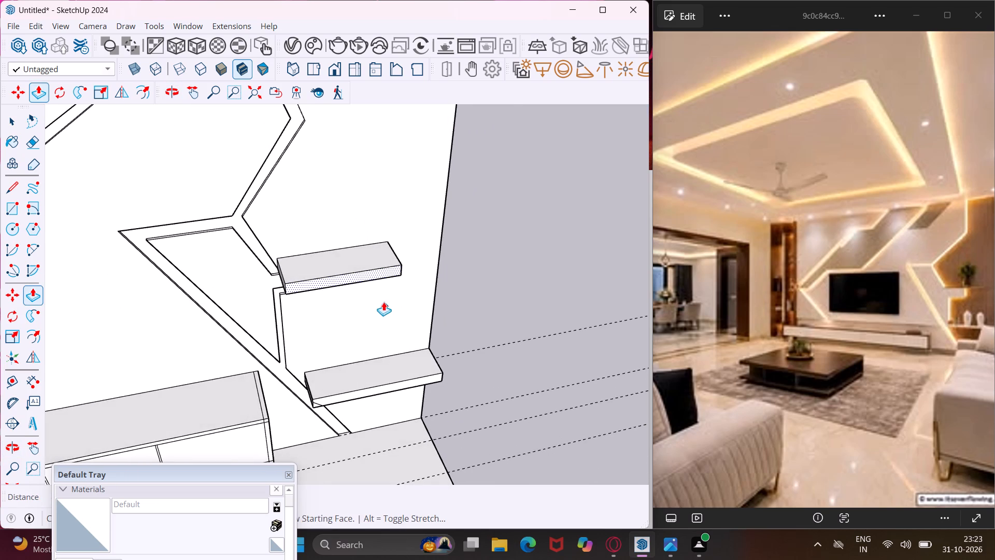
pyautogui.press('Escape')
# Push the upper shelf's top face down slightly to make the shelf thinner.
pyautogui.scroll(5, 359, 262)
pyautogui.click(352, 262)
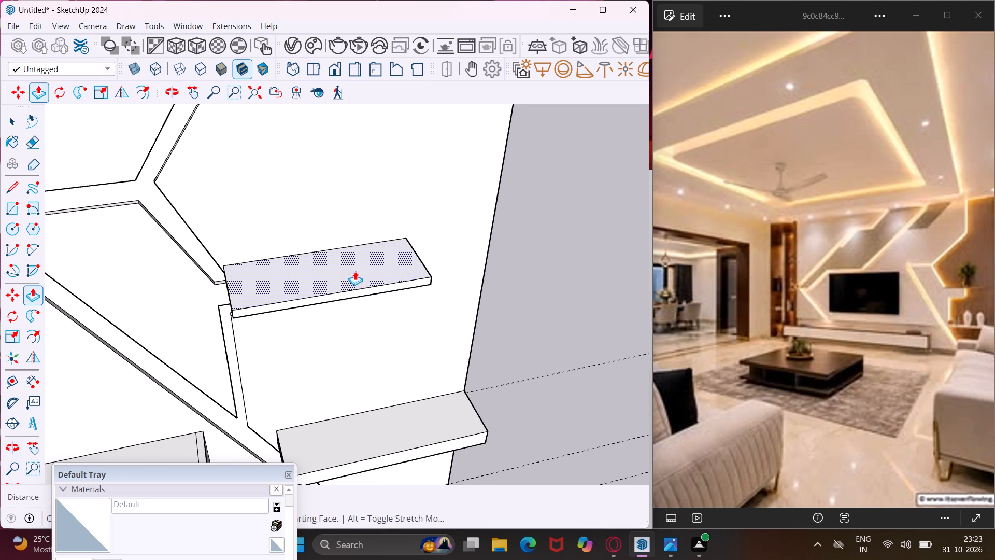
pyautogui.click(356, 273)
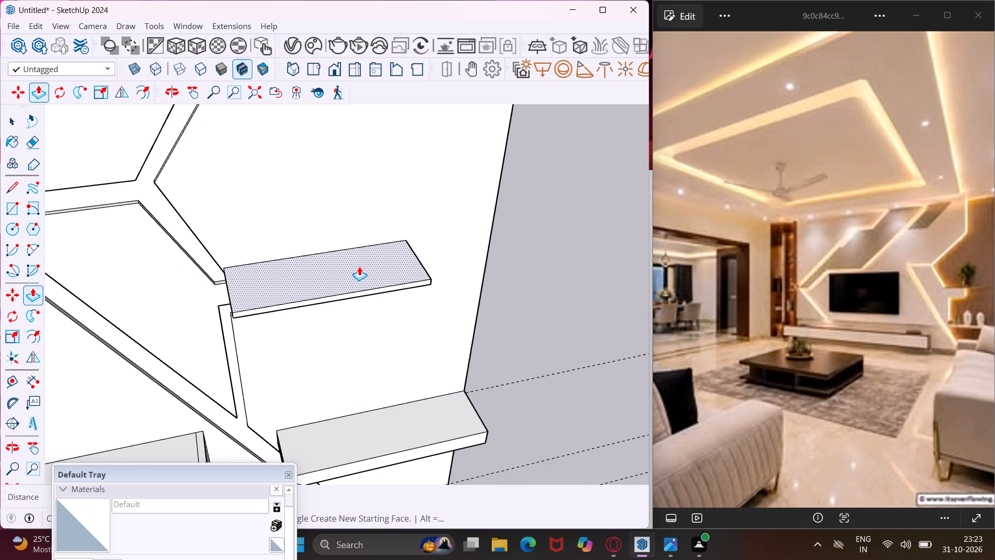
pyautogui.press('Escape')
pyautogui.press('space')
# Open 3D Warehouse and replace the old search query with "daining table" to search the models.
pyautogui.scroll(-12, 393, 204)
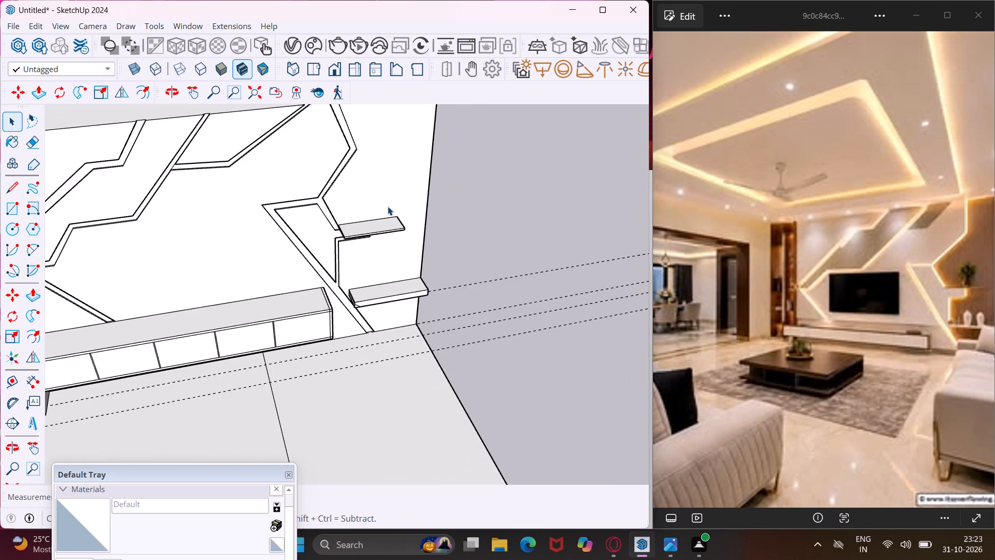
pyautogui.scroll(-12, 387, 207)
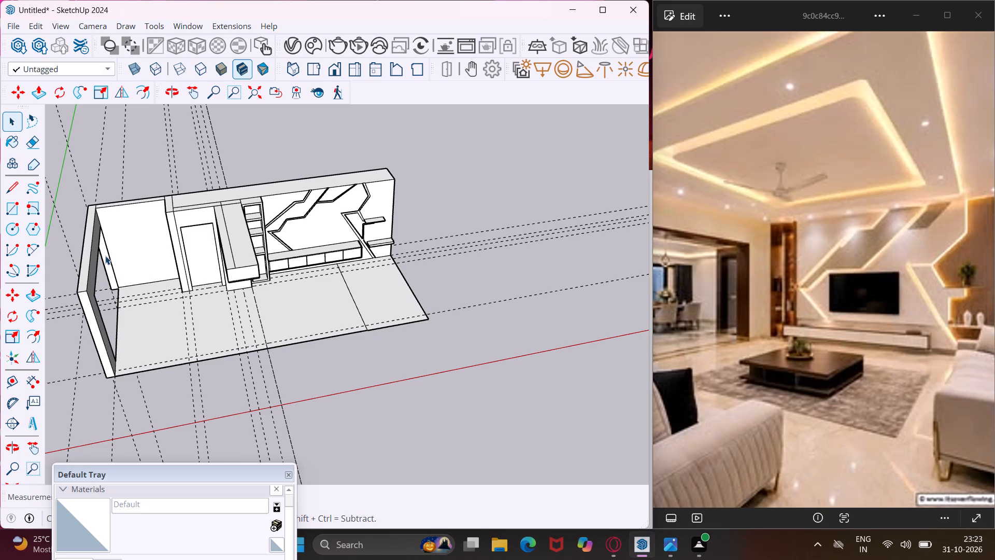
pyautogui.click(176, 27)
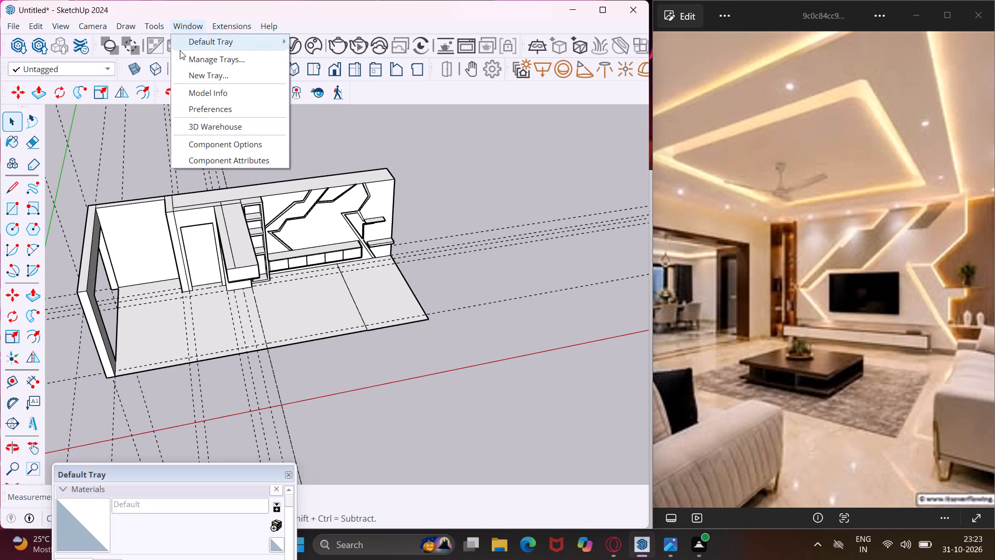
pyautogui.click(209, 122)
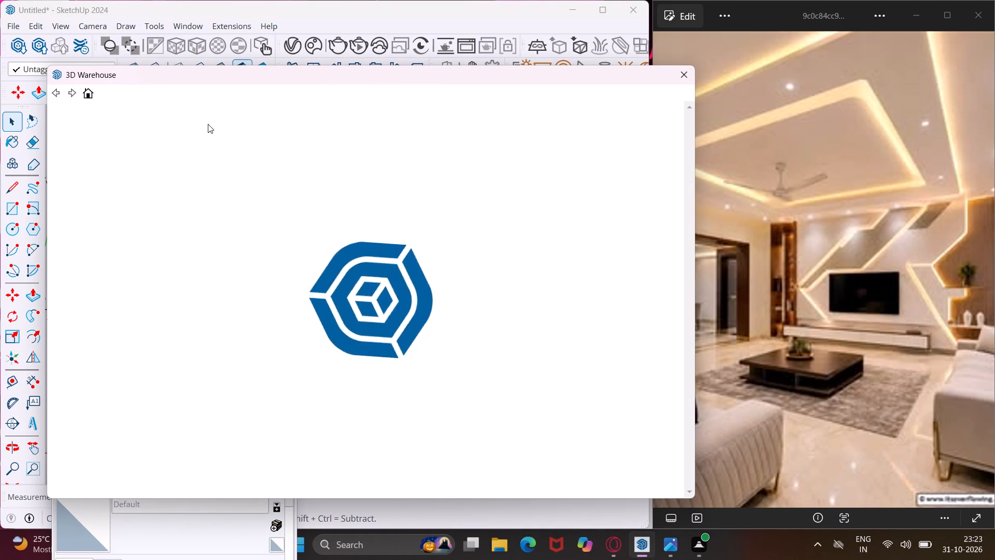
pyautogui.click(246, 126)
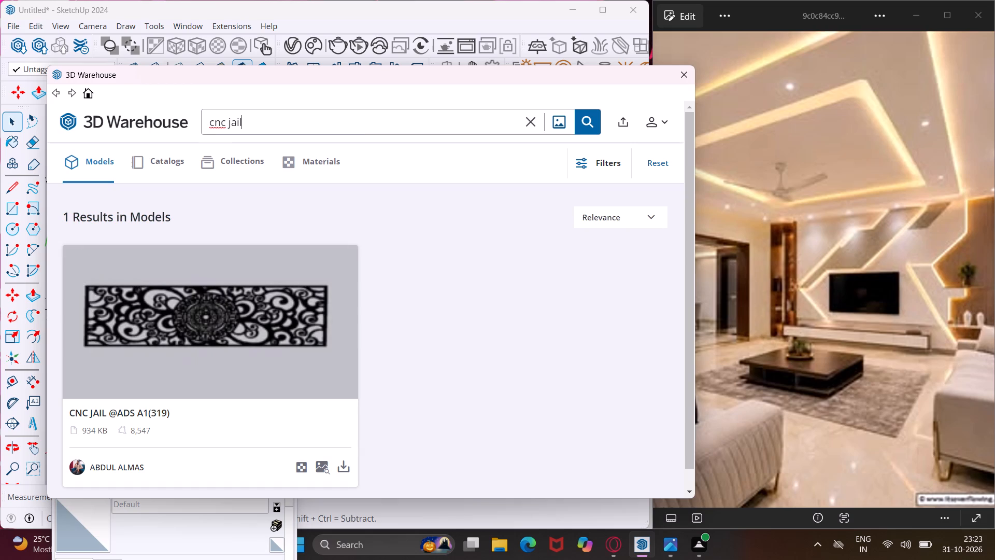
pyautogui.press('BackSpace')
pyautogui.press('BackSpace')
pyautogui.press('BackSpace')
pyautogui.press('BackSpace')
pyautogui.press('BackSpace')
pyautogui.press('BackSpace')
pyautogui.press('BackSpace')
pyautogui.press('BackSpace')
pyautogui.press('BackSpace')
pyautogui.press('BackSpace')
pyautogui.press('BackSpace')
pyautogui.press('BackSpace')
pyautogui.press('BackSpace')
pyautogui.press('BackSpace')
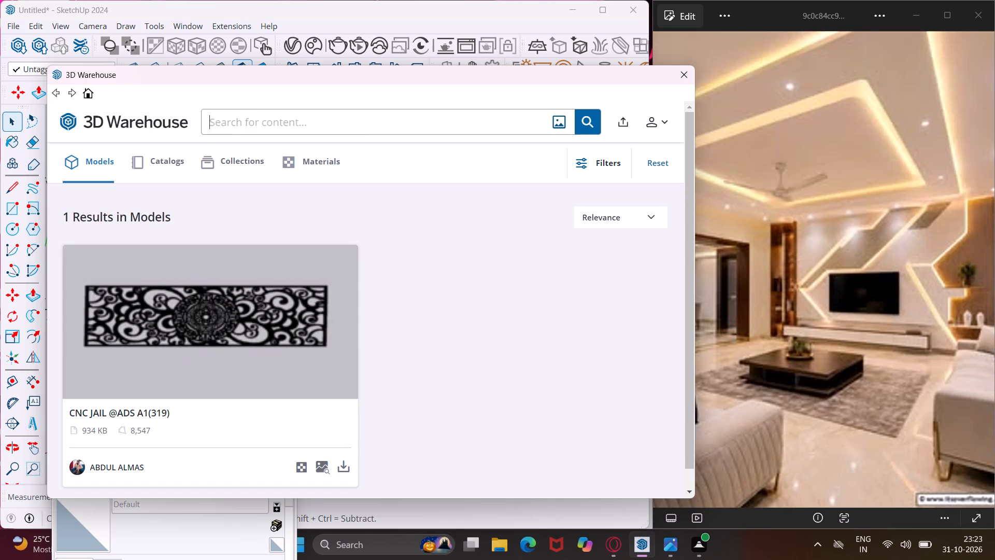
pyautogui.write('da')
pyautogui.write('inin')
pyautogui.press('g')
pyautogui.press('space')
pyautogui.write('table')
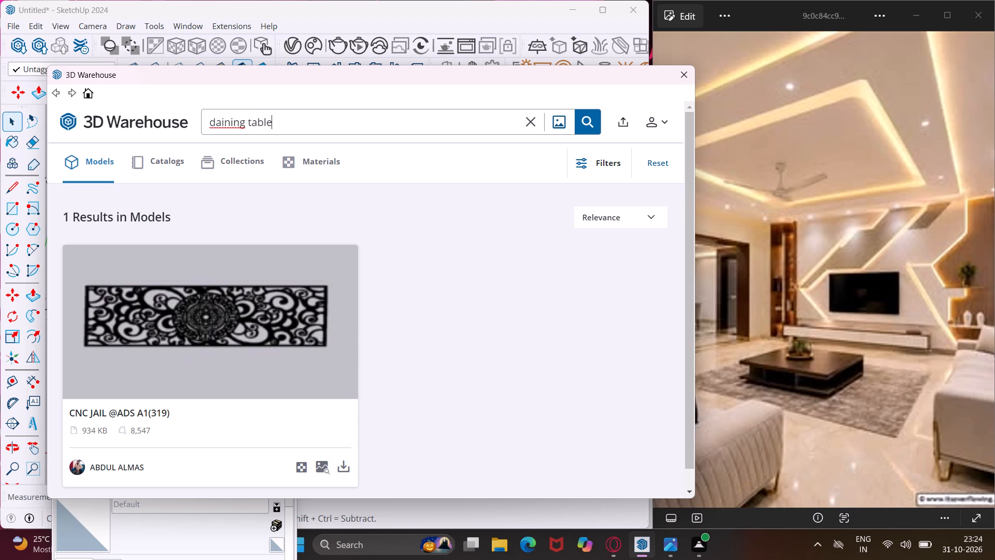
pyautogui.press('Return')
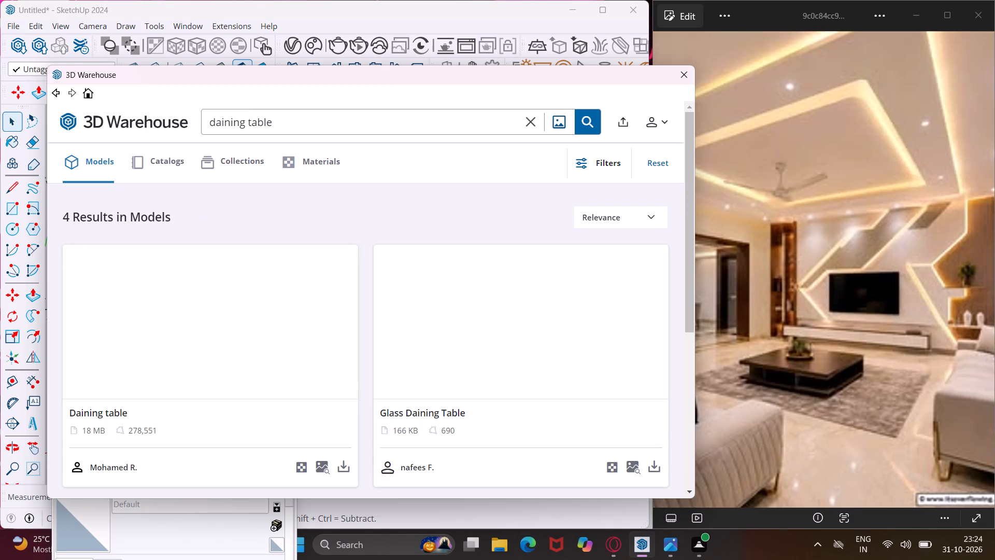
# Look through the "daining table" model results for a suitable table with chairs.
pyautogui.scroll(-5, 259, 325)
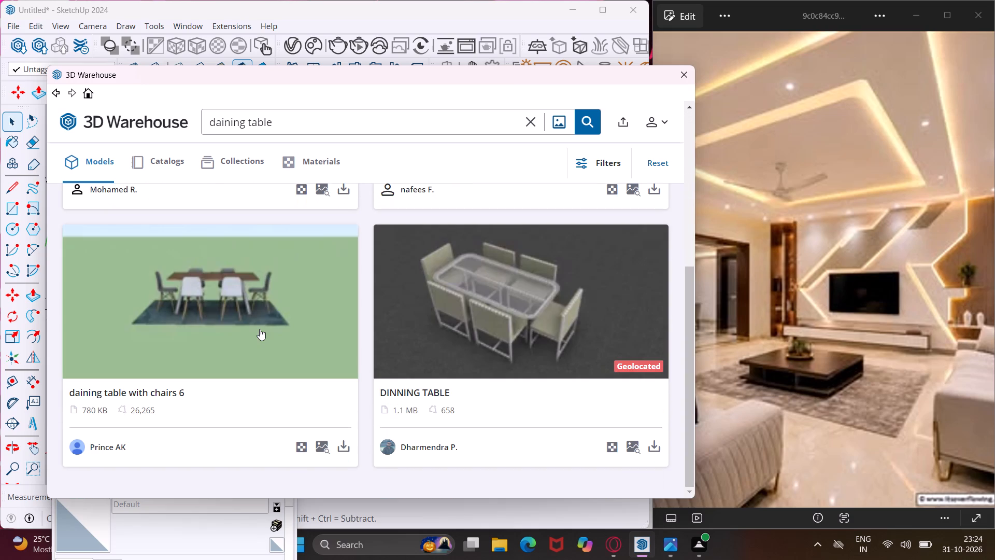
pyautogui.scroll(-10, 221, 323)
pyautogui.scroll(1, 219, 340)
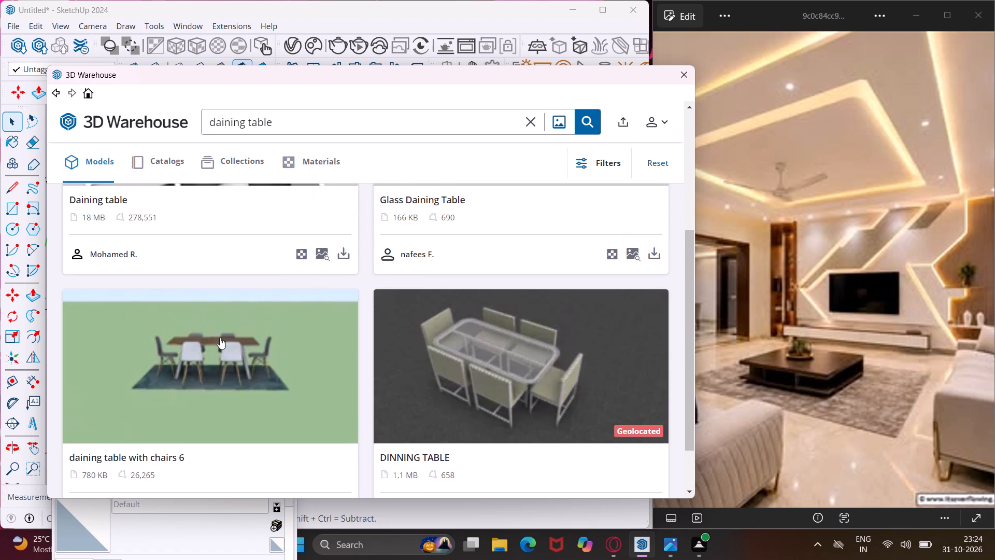
pyautogui.scroll(6, 220, 338)
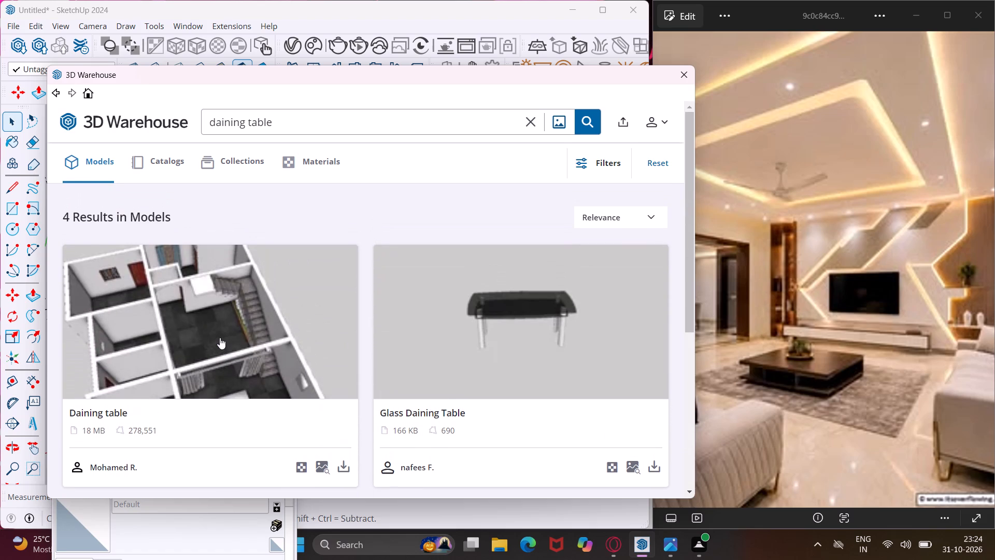
pyautogui.scroll(-5, 220, 338)
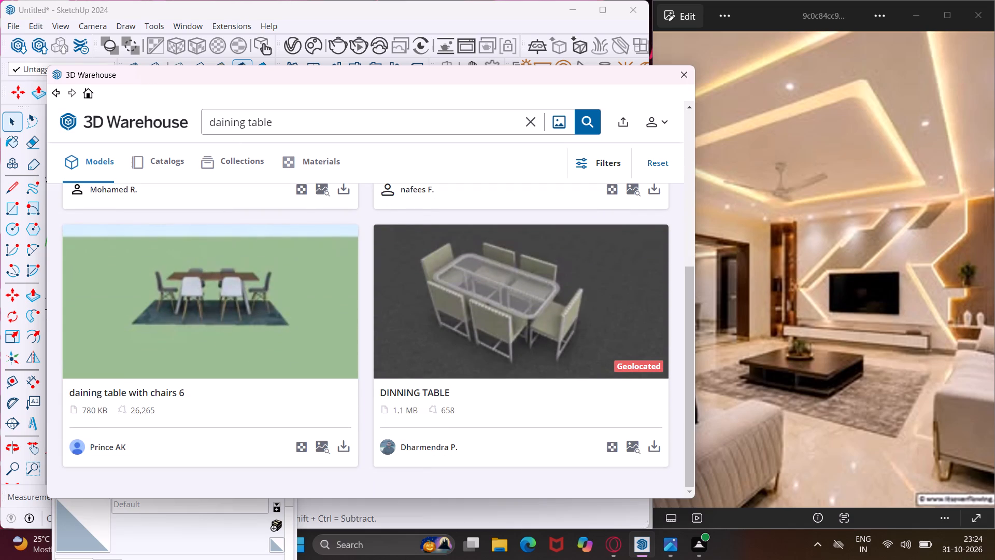
pyautogui.scroll(2, 230, 113)
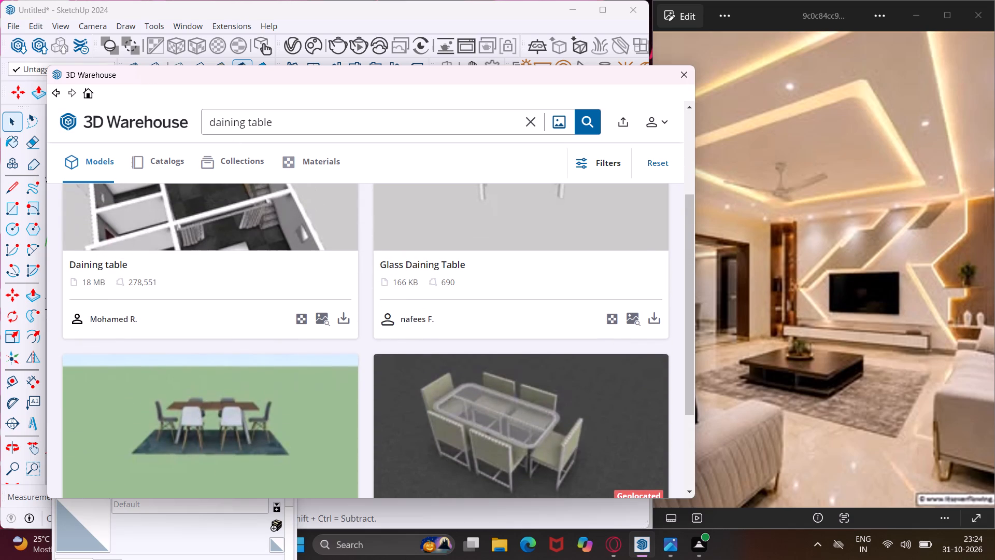
# Change the 3D Warehouse query to "dinning table" and run the model search again.
pyautogui.click(229, 121)
pyautogui.press('n')
pyautogui.click(290, 124)
pyautogui.scroll(-1, 300, 298)
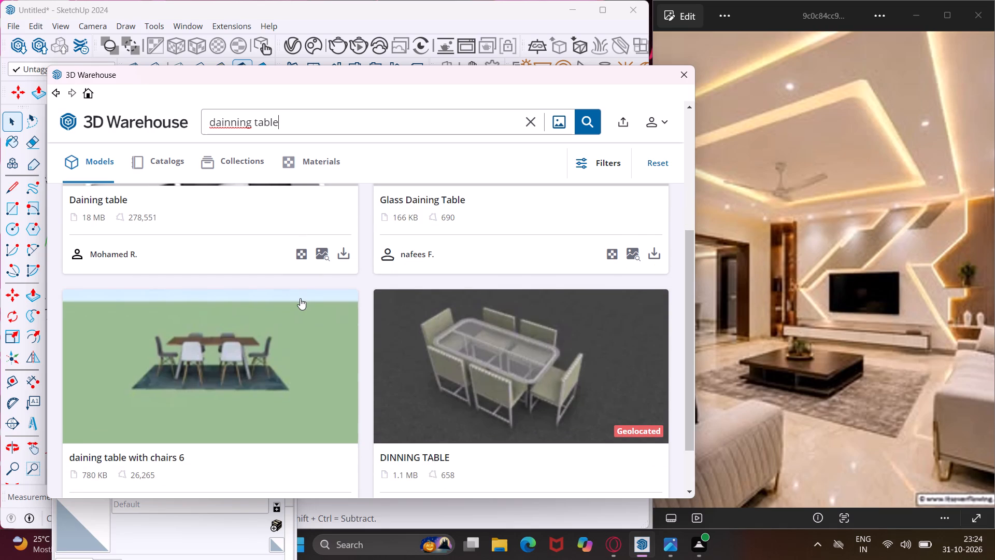
pyautogui.click(221, 123)
pyautogui.press('BackSpace')
pyautogui.press('Return')
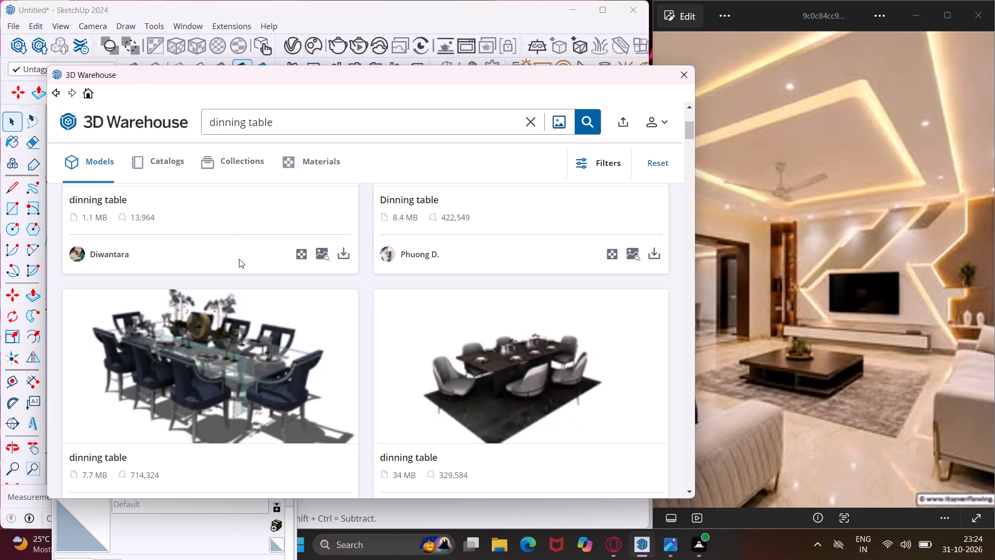
# Browse the "dinning table" models and compare the sets with the dining area in the reference photo.
pyautogui.scroll(-2, 239, 260)
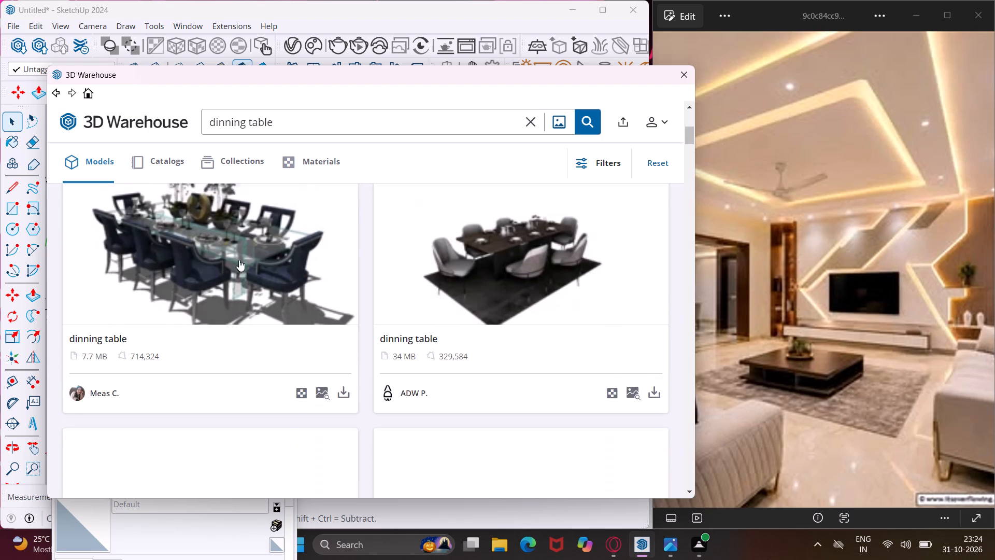
pyautogui.scroll(-1, 239, 260)
pyautogui.scroll(-2, 392, 303)
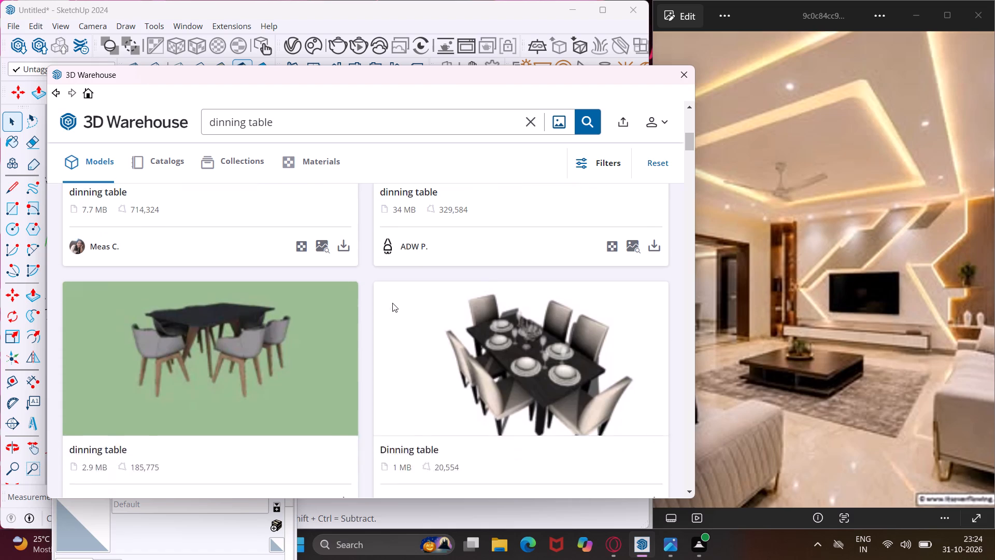
pyautogui.moveTo(531, 81); pyautogui.dragTo(476, 116)
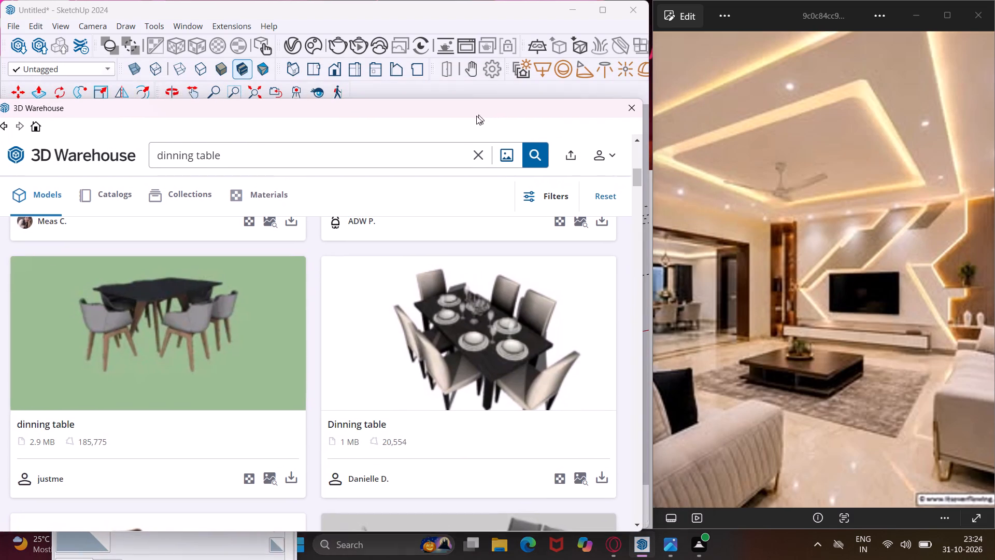
pyautogui.moveTo(476, 116); pyautogui.dragTo(473, 74)
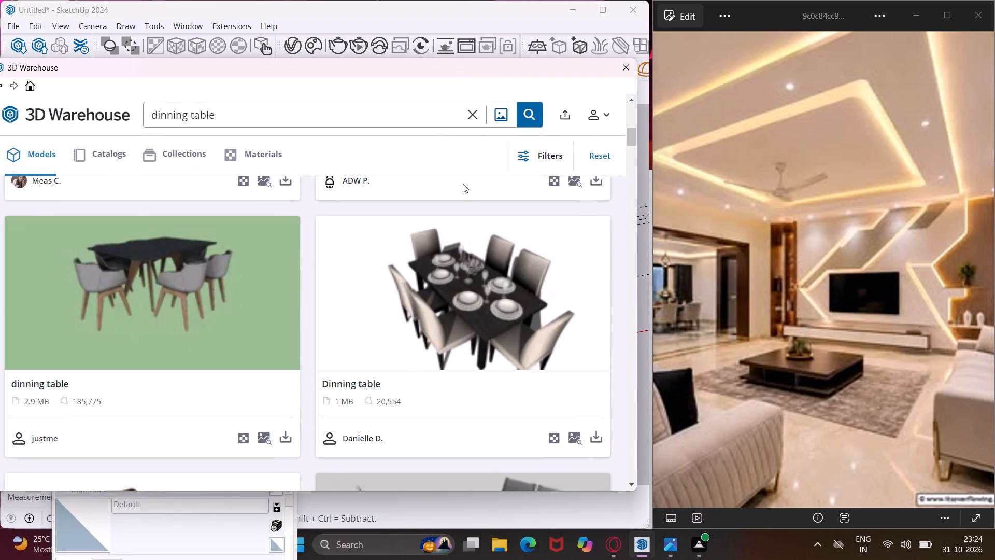
pyautogui.scroll(5, 458, 201)
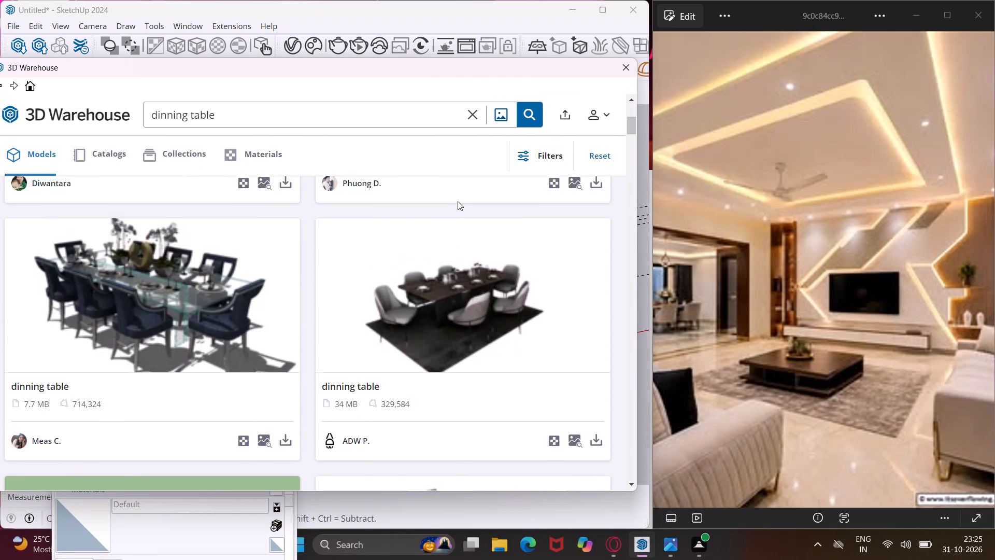
pyautogui.scroll(4, 458, 201)
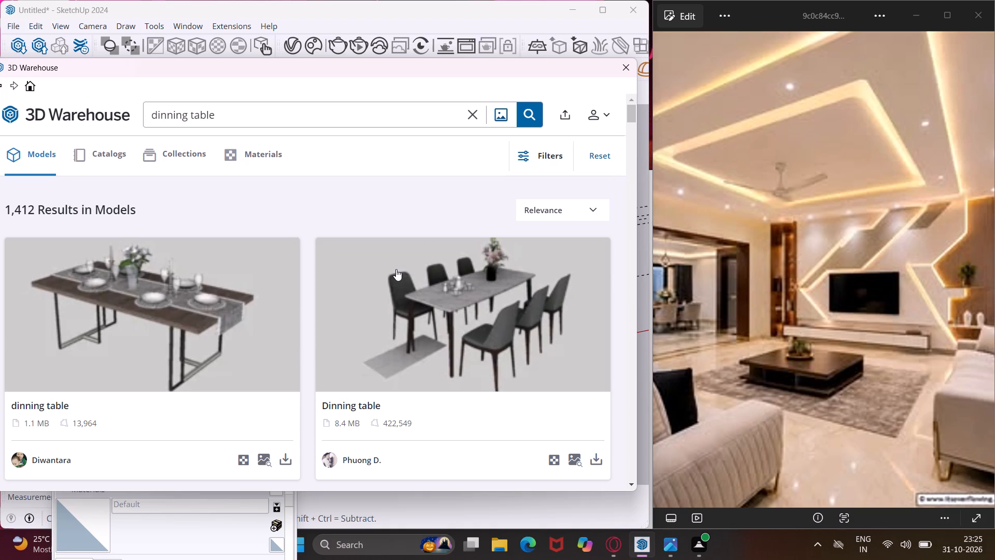
pyautogui.scroll(-11, 396, 269)
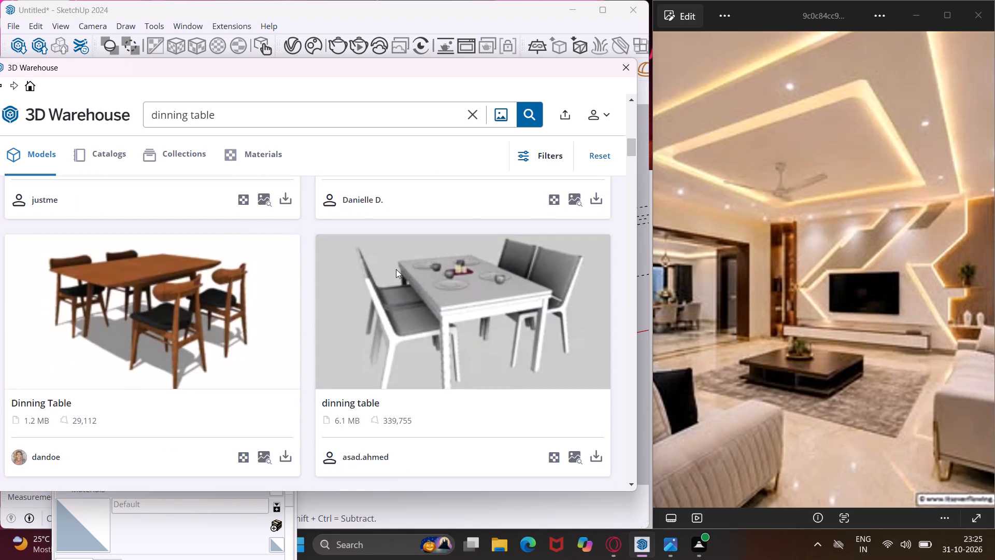
pyautogui.scroll(-9, 396, 269)
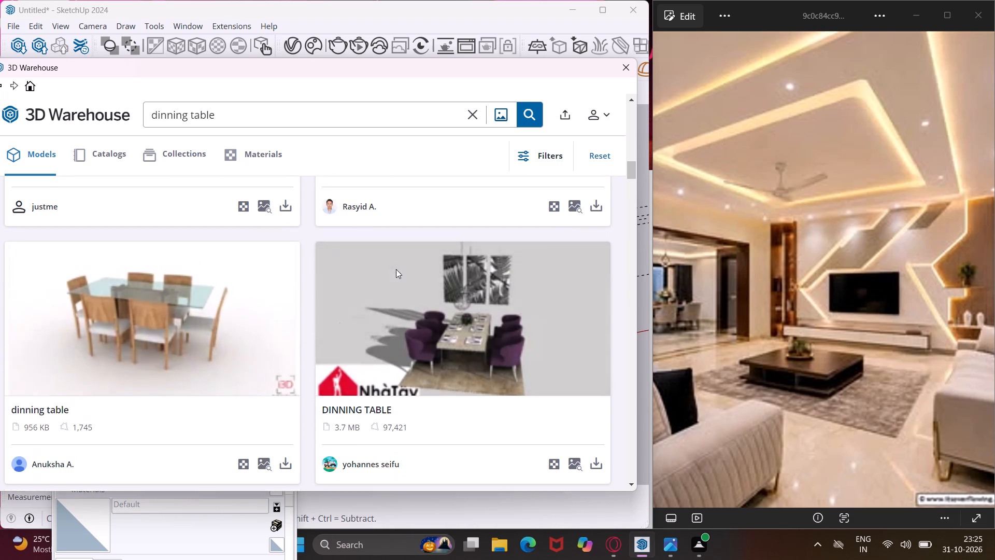
pyautogui.scroll(7, 396, 269)
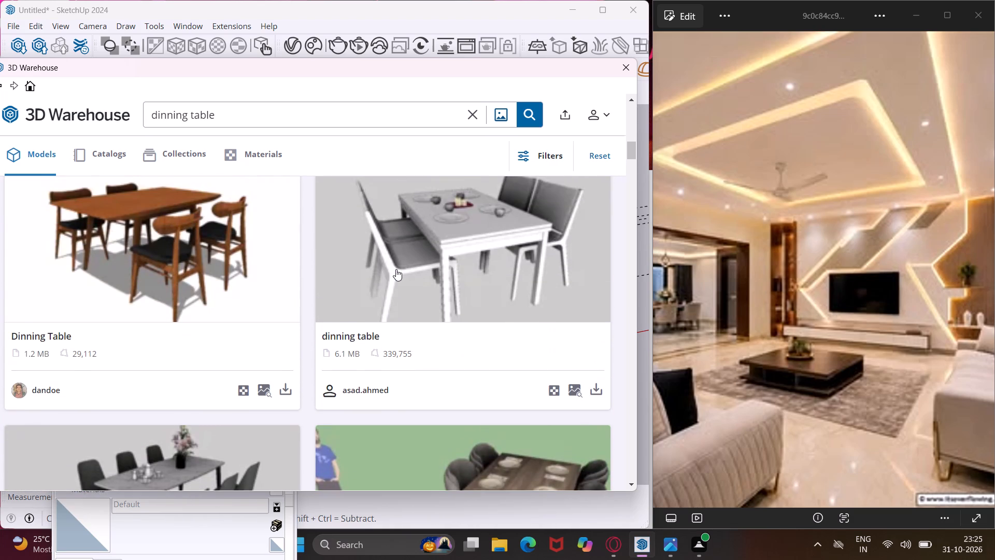
pyautogui.scroll(5, 396, 269)
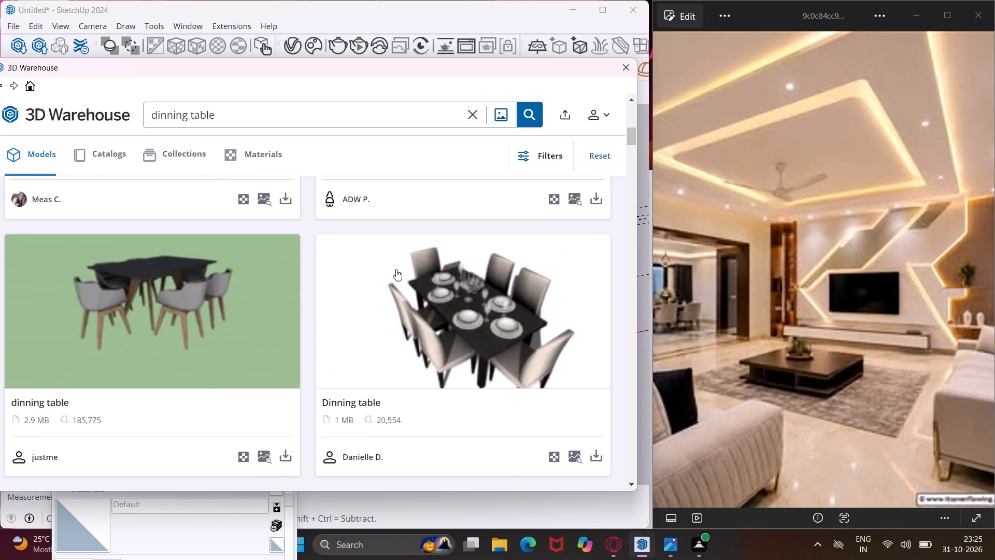
# Load the black "Dinning table" set with cream chairs into the model and place it on the ground outside the room's open end.
pyautogui.click(596, 454)
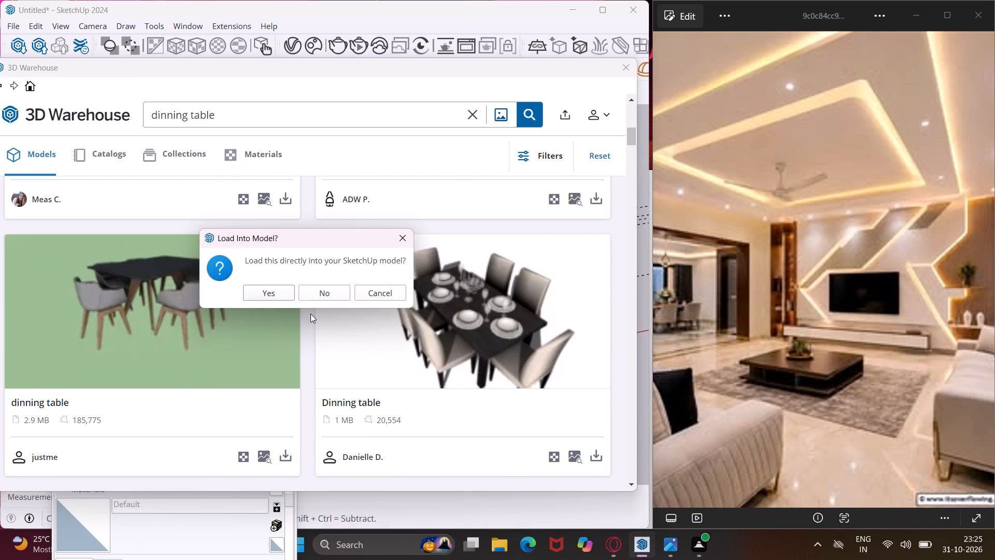
pyautogui.click(290, 285)
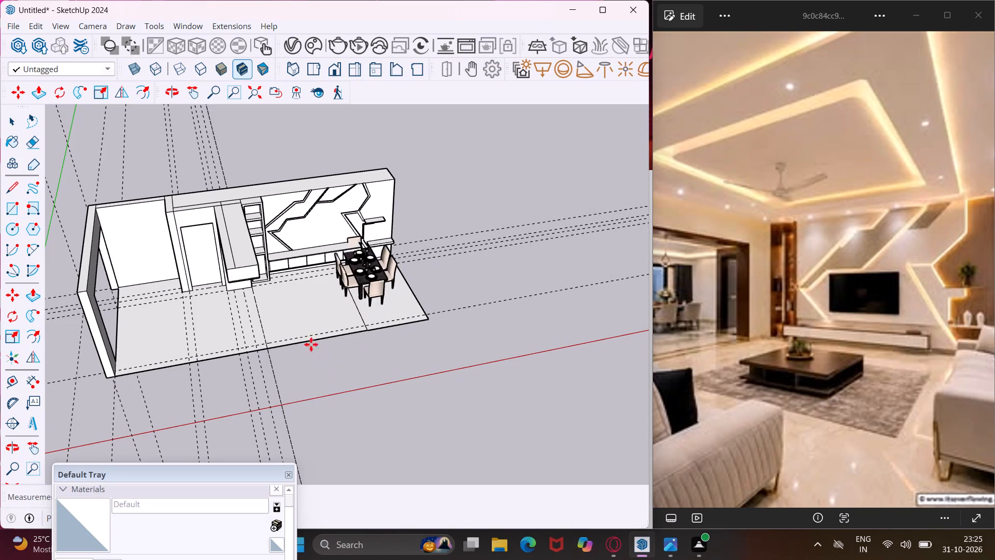
pyautogui.scroll(2, 117, 355)
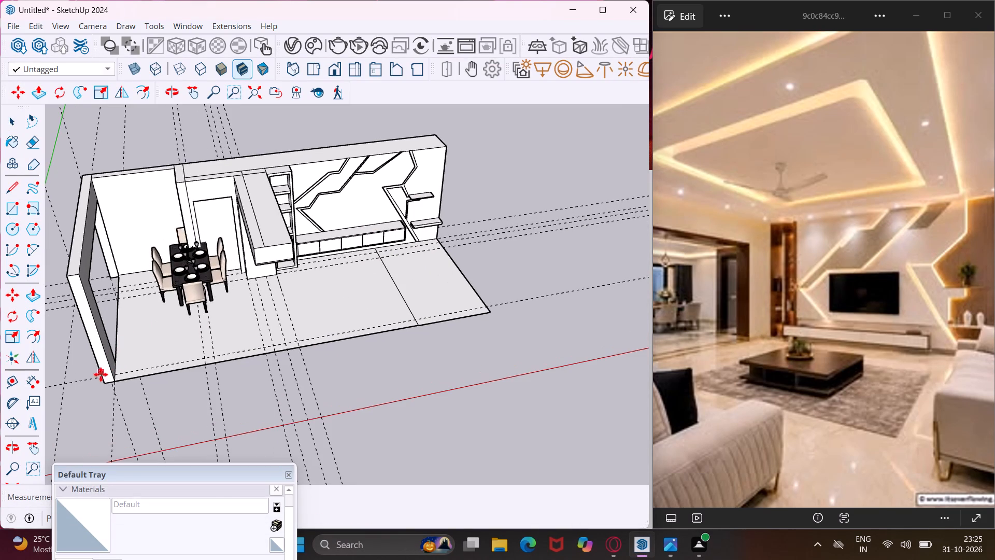
pyautogui.click(495, 344)
# Move the dining set by its bottom corner into the dining area, beside the end wall with the large opening.
pyautogui.scroll(3, 528, 286)
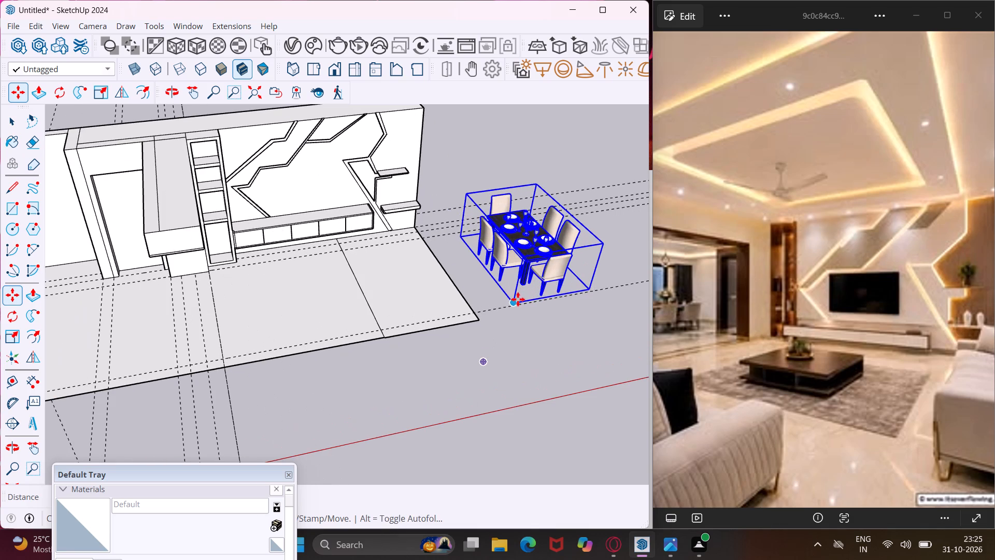
pyautogui.click(514, 302)
pyautogui.scroll(-5, 511, 303)
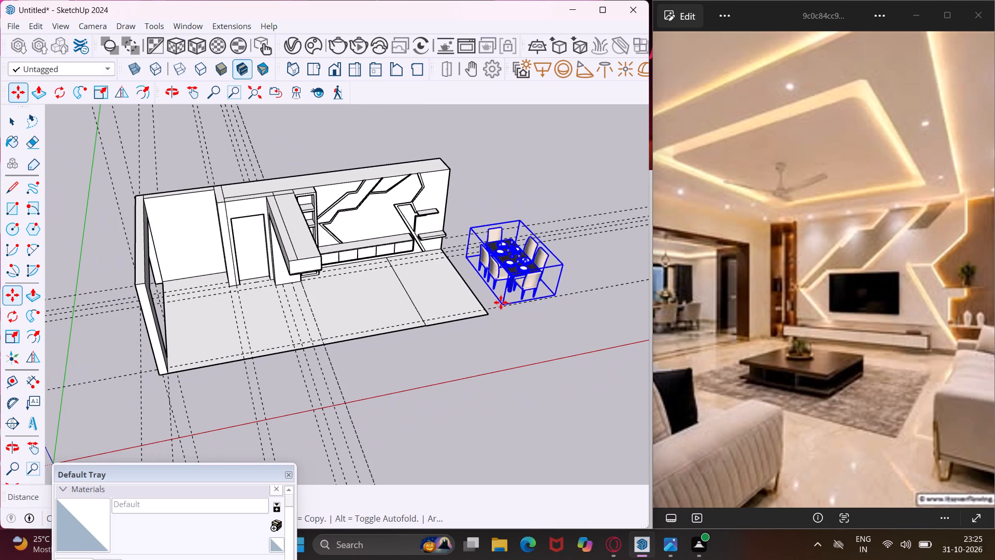
pyautogui.scroll(6, 173, 364)
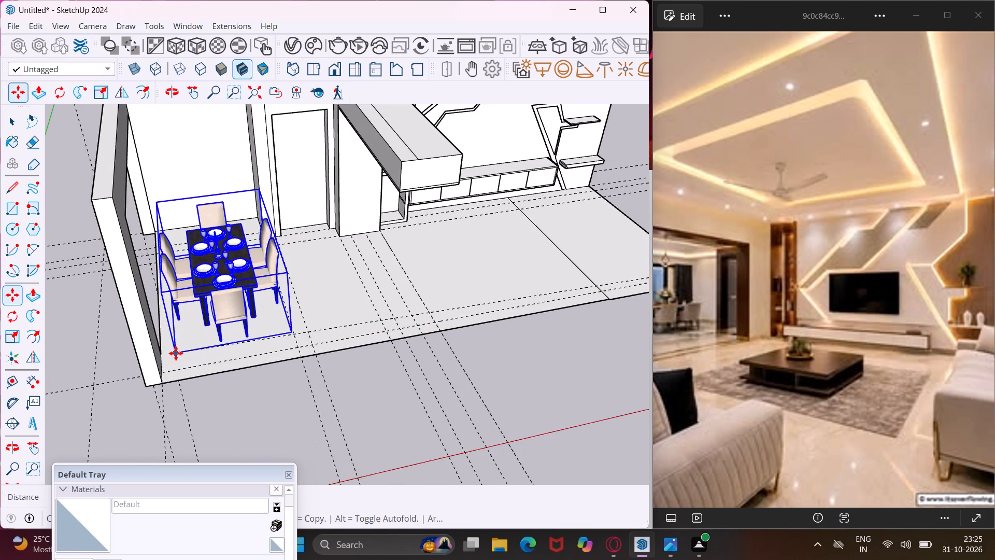
pyautogui.scroll(2, 176, 353)
pyautogui.click(170, 351)
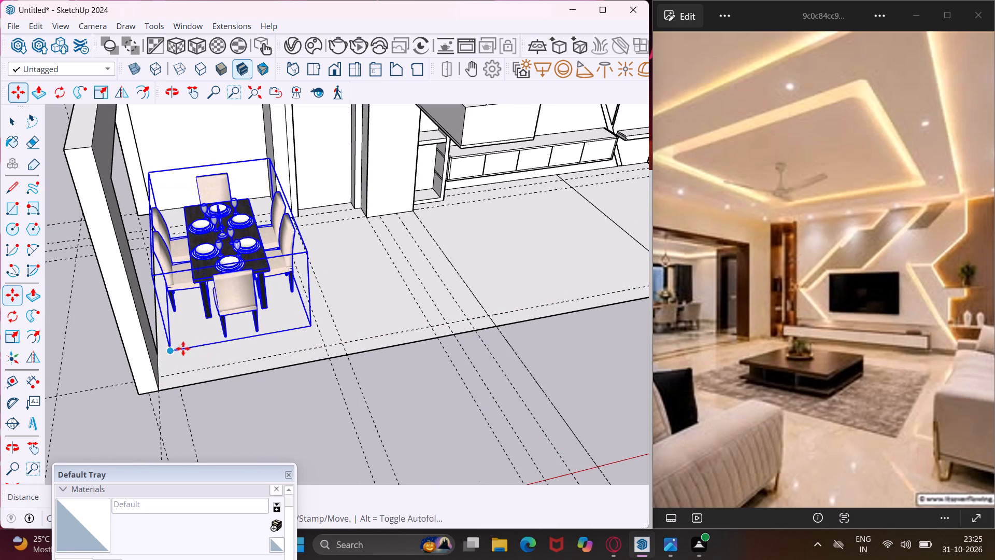
# Scale the dining set down slightly along the red, blue and green axes to suit the dining area.
pyautogui.moveTo(204, 342); pyautogui.dragTo(111, 366, button='middle')
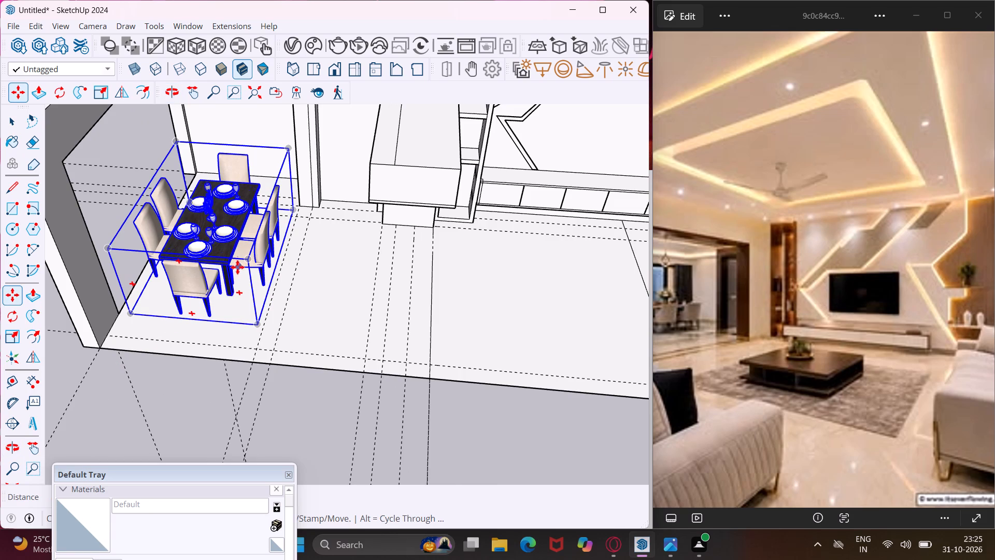
pyautogui.moveTo(271, 228); pyautogui.dragTo(252, 200, button='middle')
pyautogui.click(9, 330)
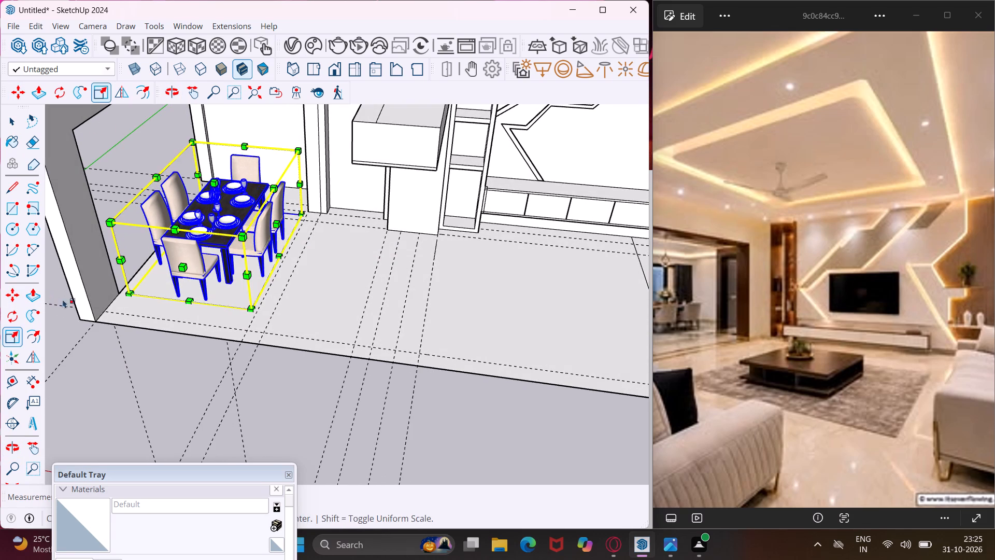
pyautogui.scroll(3, 247, 222)
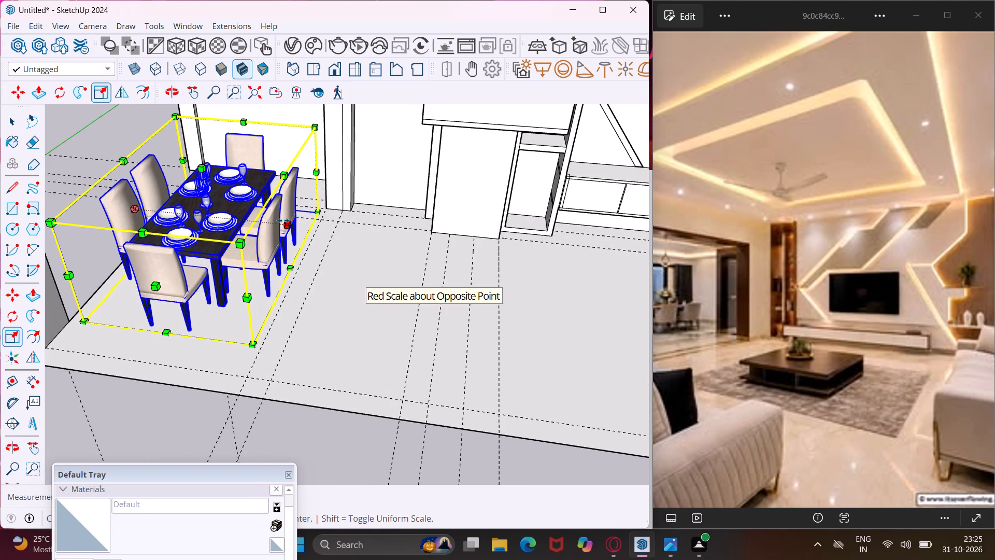
pyautogui.click(284, 222)
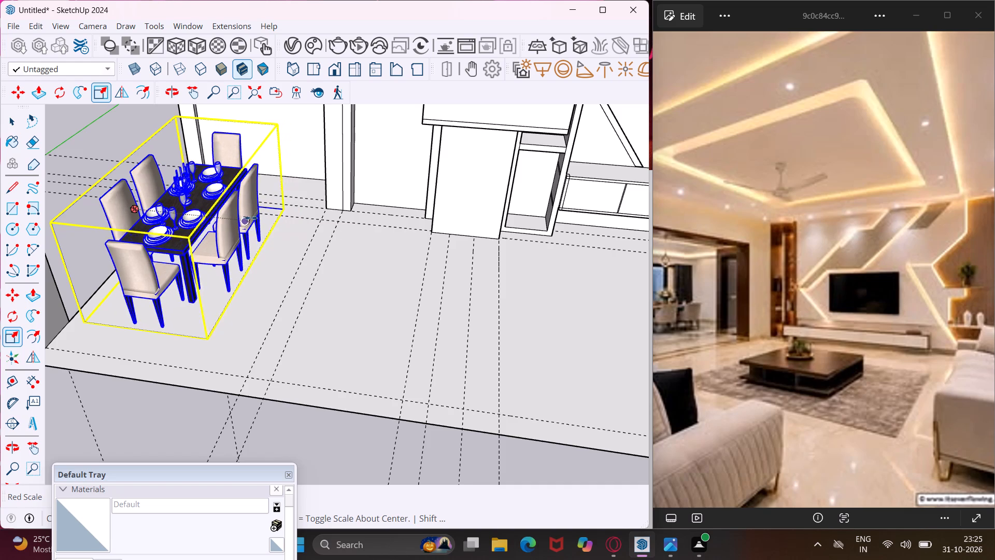
pyautogui.click(250, 217)
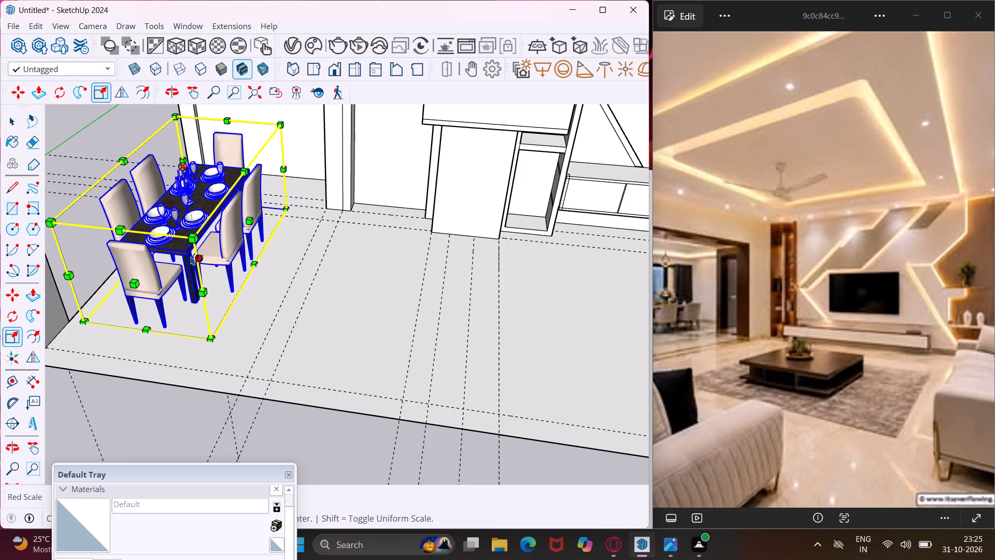
pyautogui.click(181, 168)
pyautogui.click(183, 186)
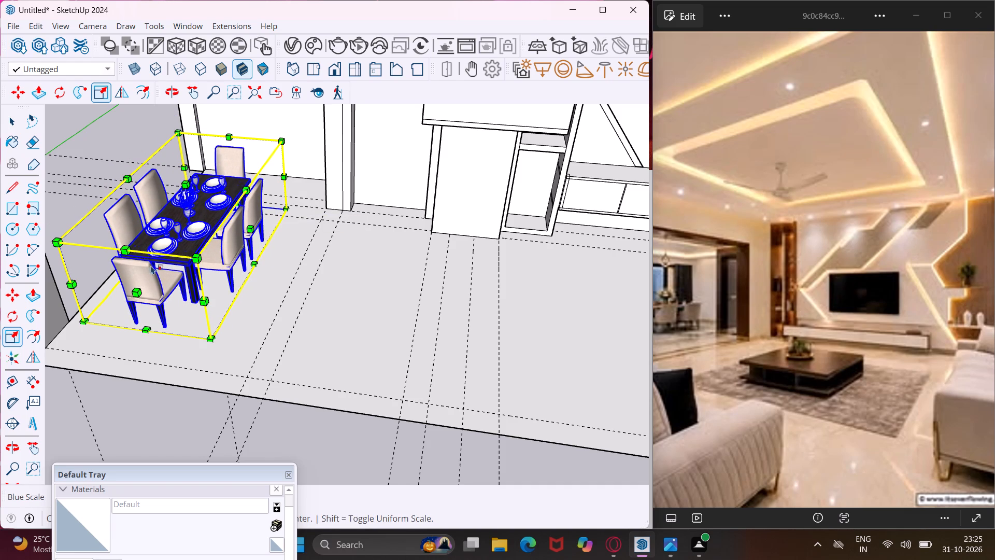
pyautogui.click(134, 288)
pyautogui.click(148, 272)
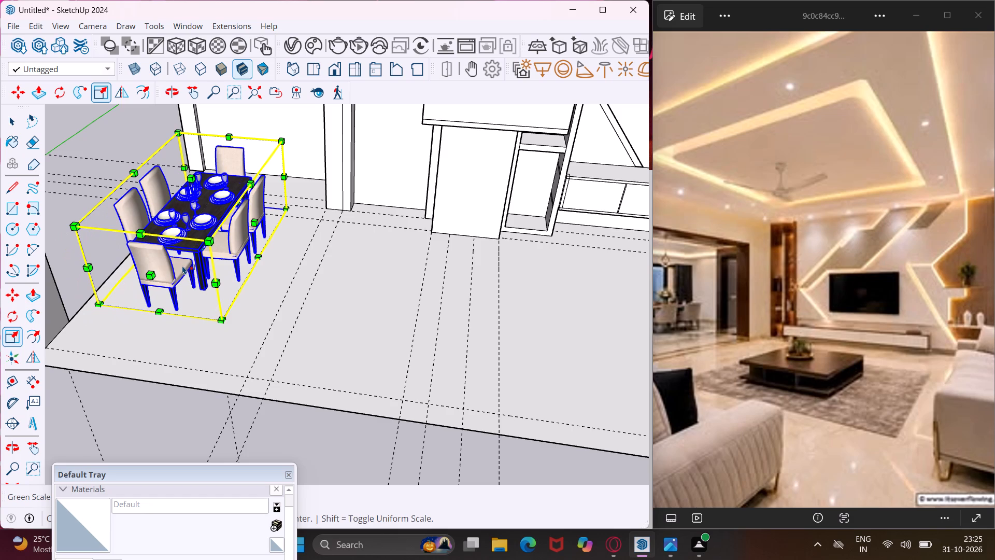
# Move the scaled dining set across the floor toward the back wall, check its position and deselect it.
pyautogui.press('m')
pyautogui.scroll(4, 236, 282)
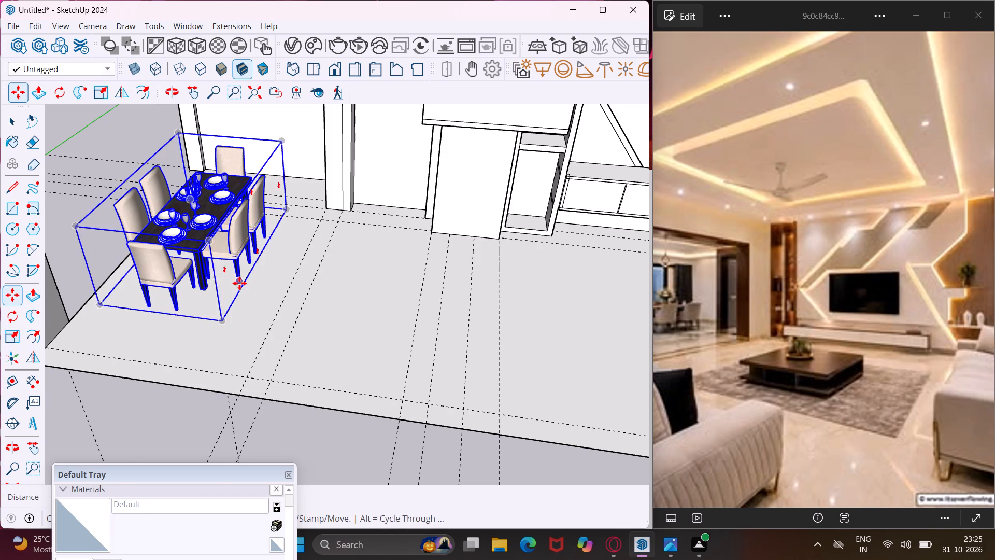
pyautogui.click(280, 293)
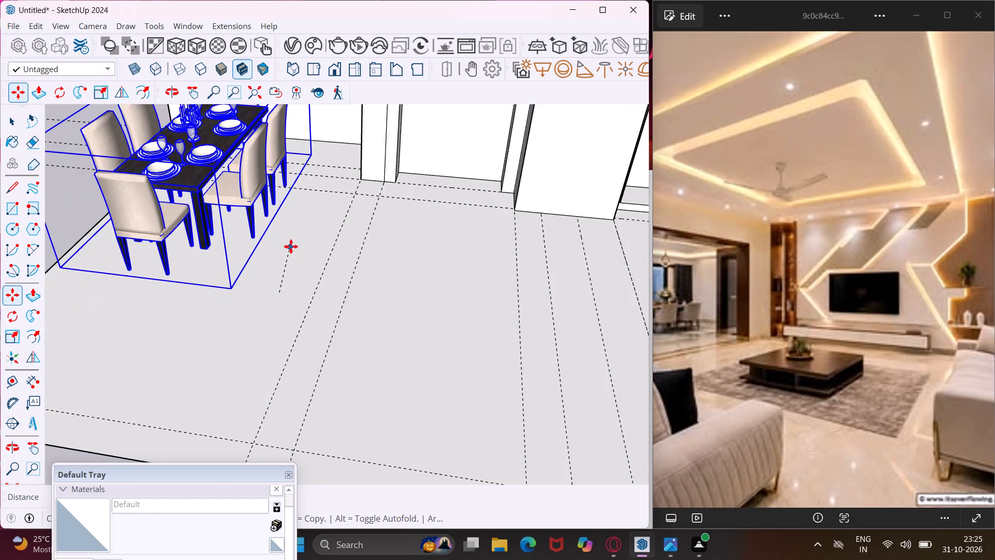
pyautogui.click(300, 234)
pyautogui.scroll(3, 300, 242)
pyautogui.scroll(-7, 300, 242)
pyautogui.moveTo(291, 256); pyautogui.dragTo(339, 194, button='middle')
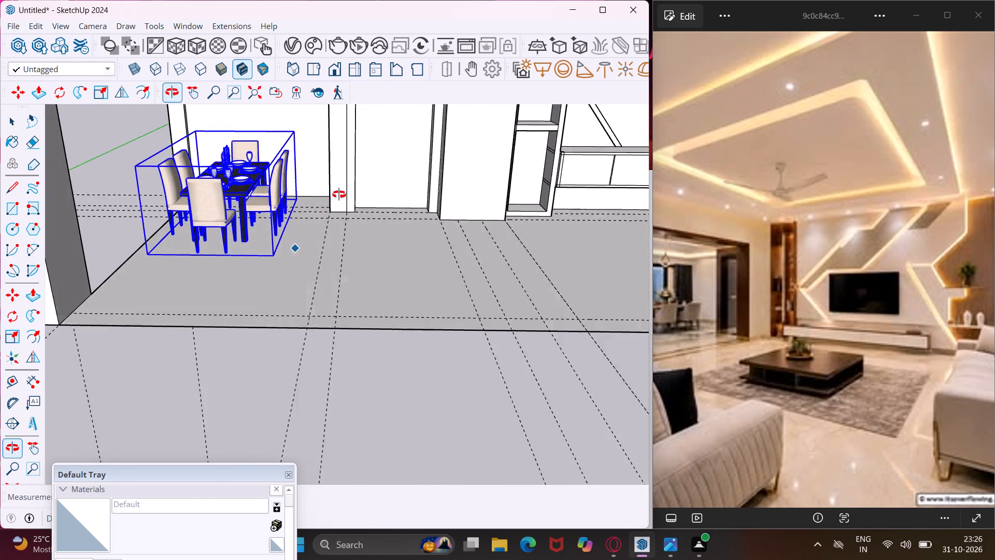
pyautogui.moveTo(339, 194); pyautogui.dragTo(367, 173, button='middle')
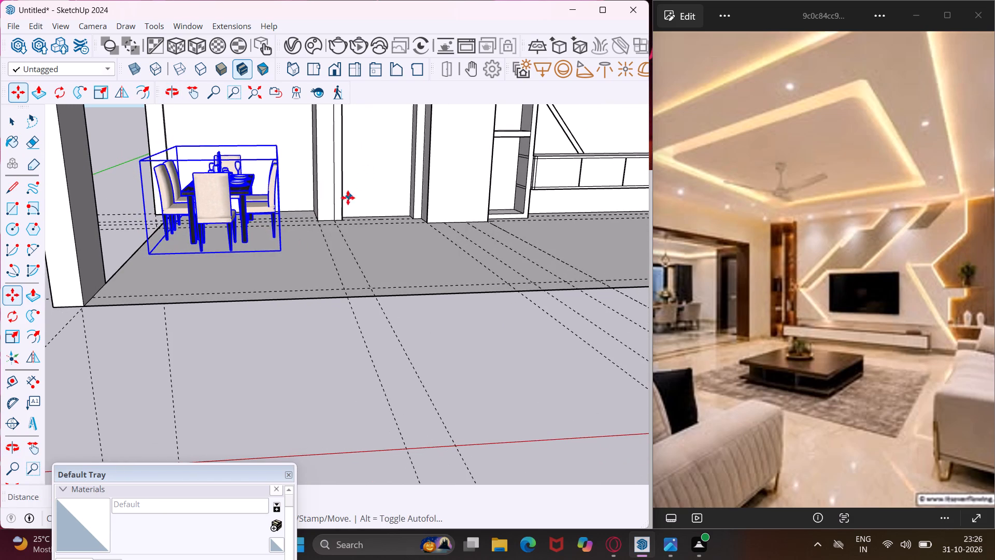
pyautogui.press('Escape')
pyautogui.press('space')
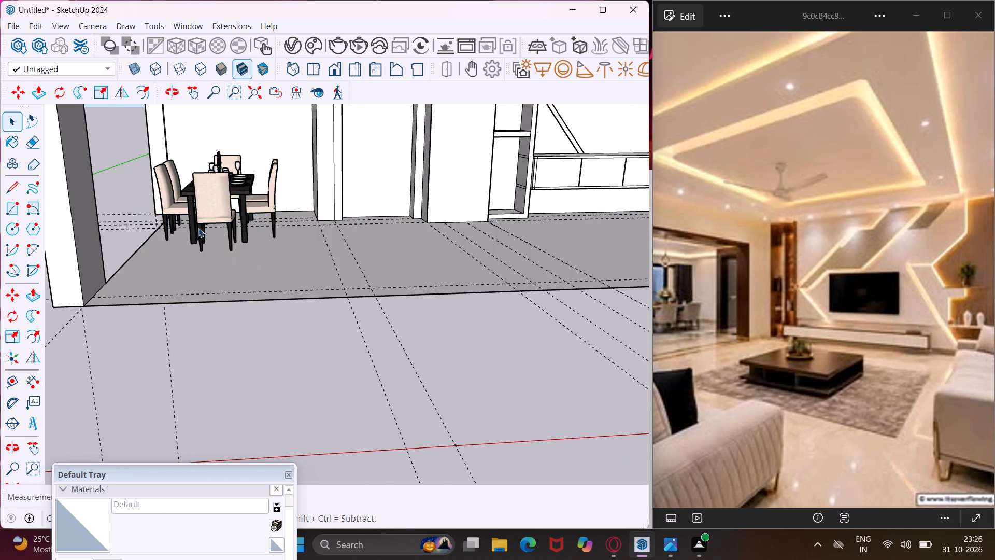
# Open the Chaos Cosmos Browser and replace the old query with the recent search "curtain".
pyautogui.click(318, 45)
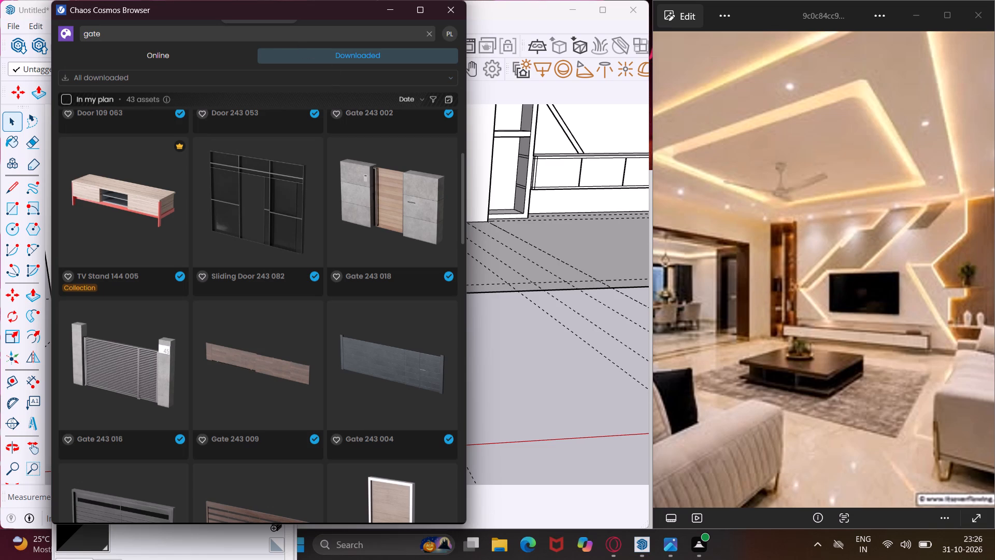
pyautogui.click(297, 36)
pyautogui.press('BackSpace')
pyautogui.press('BackSpace')
pyautogui.press('BackSpace')
pyautogui.press('BackSpace')
pyautogui.press('BackSpace')
pyautogui.press('BackSpace')
pyautogui.press('BackSpace')
pyautogui.press('BackSpace')
pyautogui.press('BackSpace')
pyautogui.press('BackSpace')
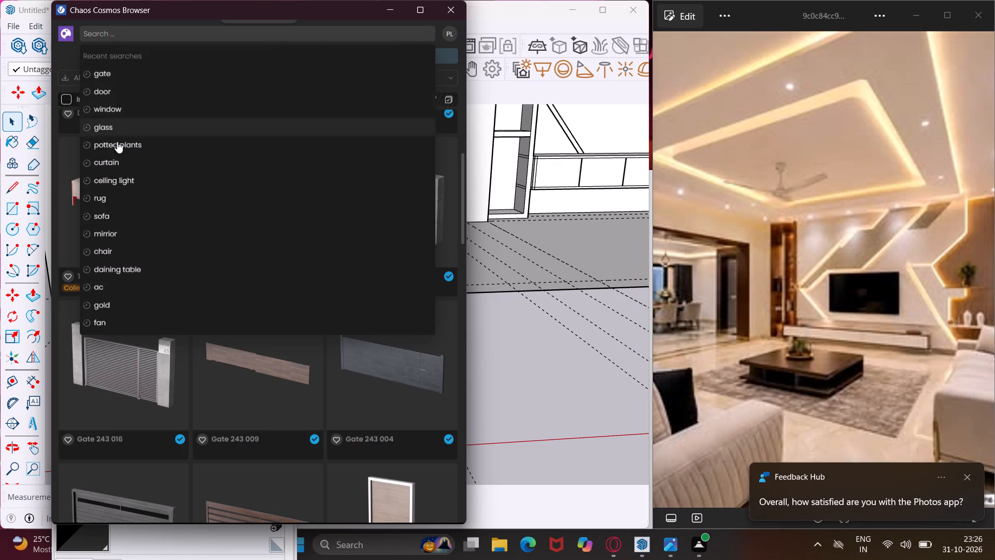
pyautogui.click(120, 165)
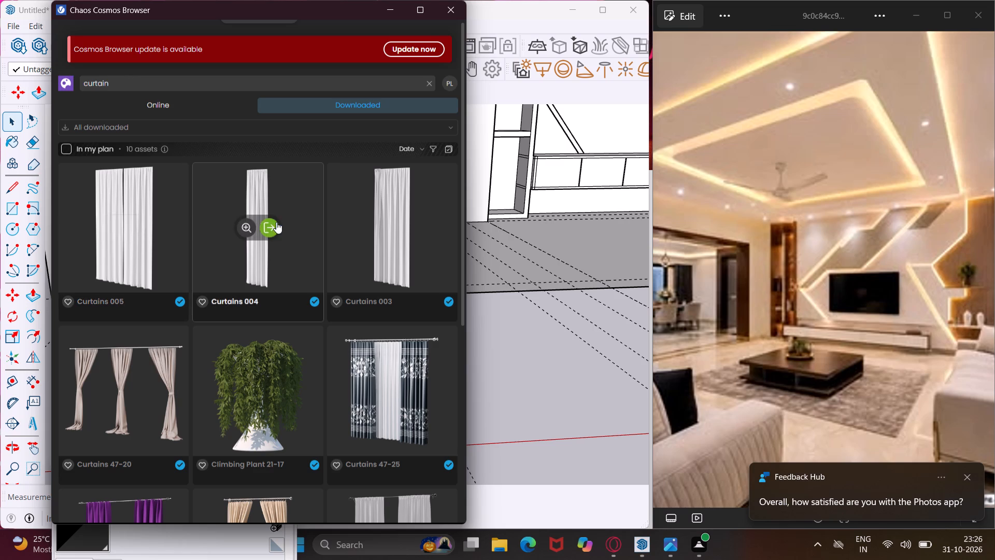
# Look through the downloaded curtains, import Curtains 003 and place it in front of the dining area outside the floor edge.
pyautogui.scroll(-5, 292, 234)
pyautogui.scroll(4, 282, 224)
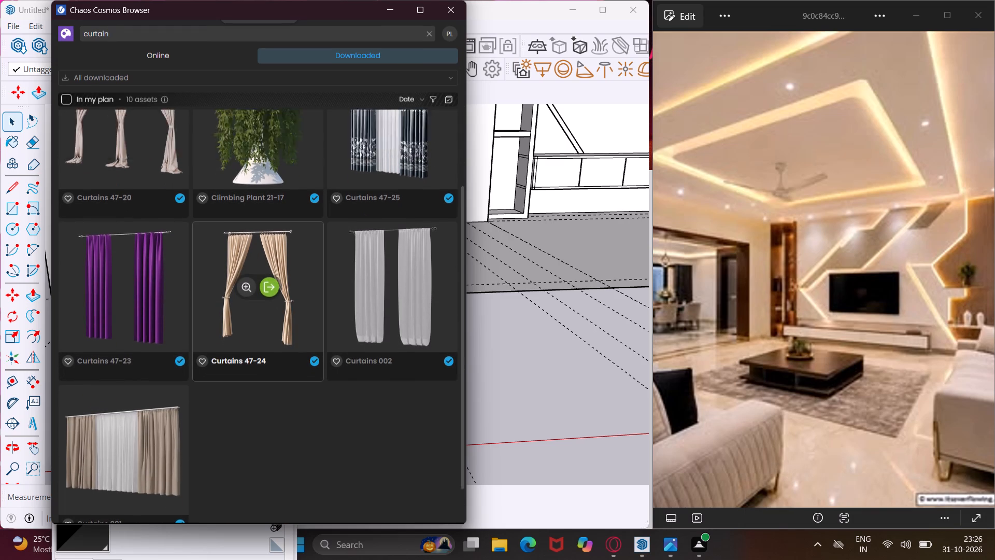
pyautogui.click(402, 165)
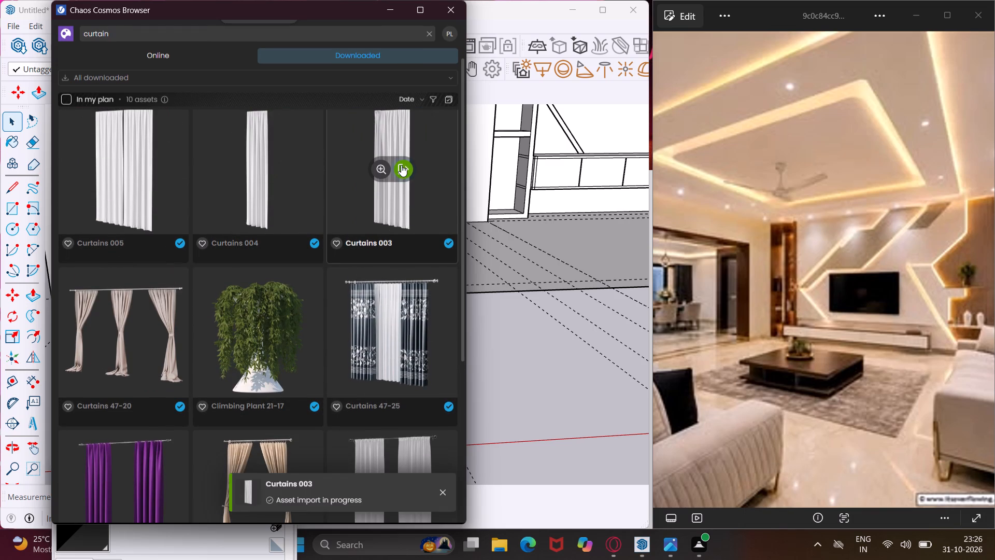
pyautogui.scroll(-6, 308, 232)
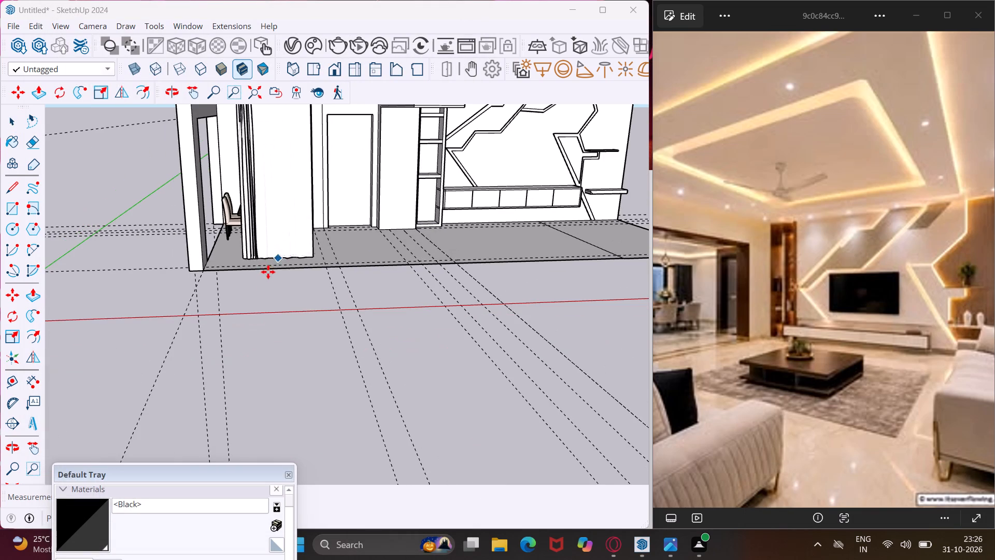
pyautogui.click(266, 318)
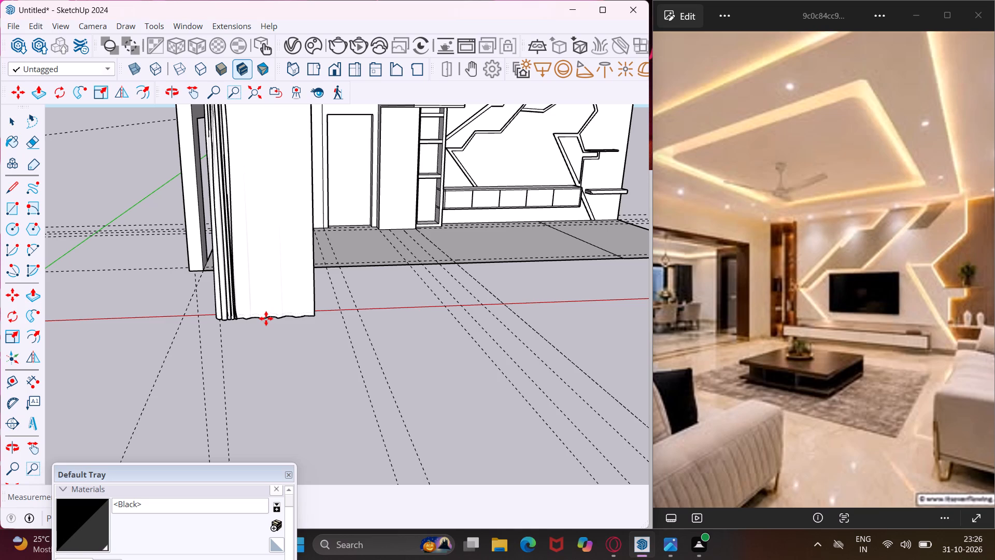
pyautogui.press('Escape')
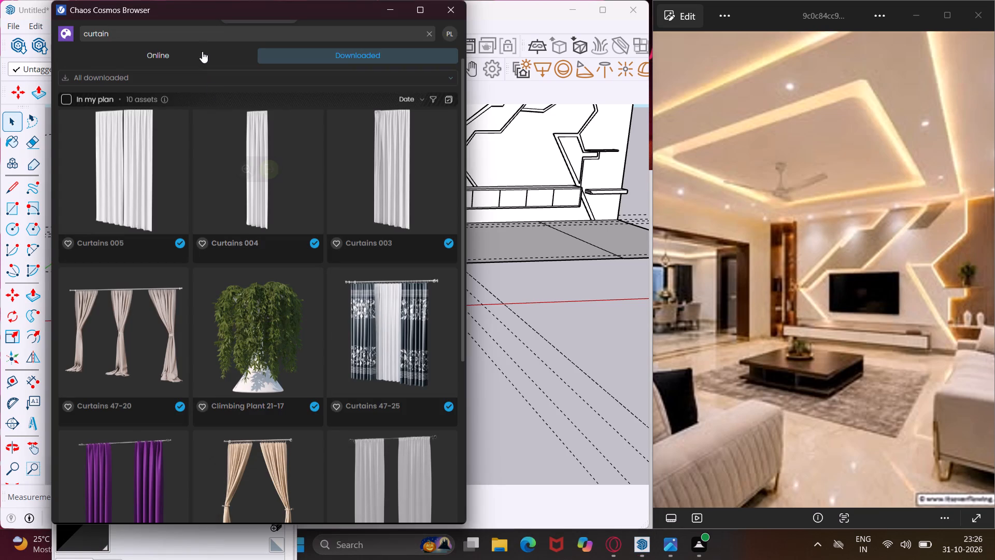
# Replace the Chaos Cosmos query with the recent search "window".
pyautogui.click(195, 34)
pyautogui.press('BackSpace')
pyautogui.press('BackSpace')
pyautogui.press('BackSpace')
pyautogui.press('BackSpace')
pyautogui.press('BackSpace')
pyautogui.press('BackSpace')
pyautogui.press('BackSpace')
pyautogui.press('BackSpace')
pyautogui.press('BackSpace')
pyautogui.press('BackSpace')
pyautogui.press('BackSpace')
pyautogui.press('BackSpace')
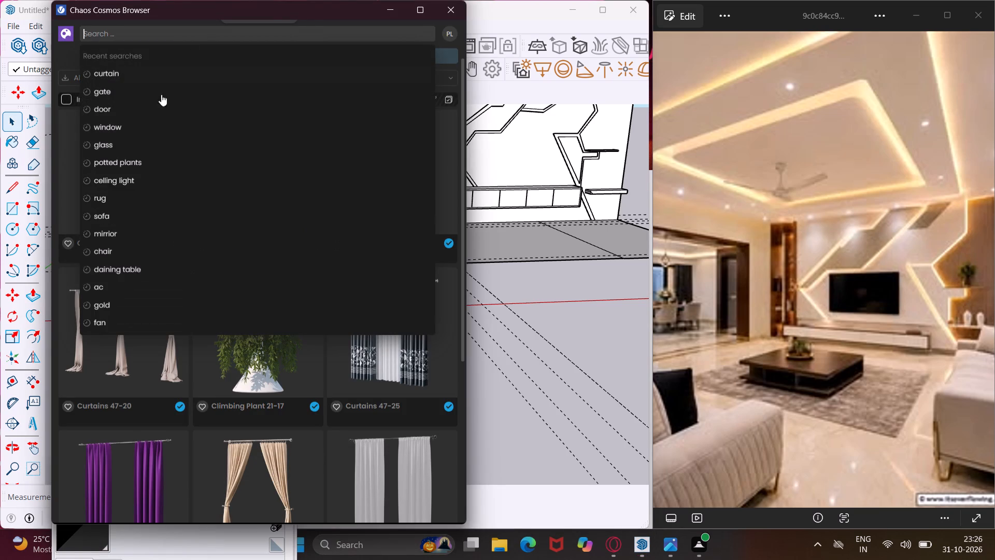
pyautogui.click(133, 129)
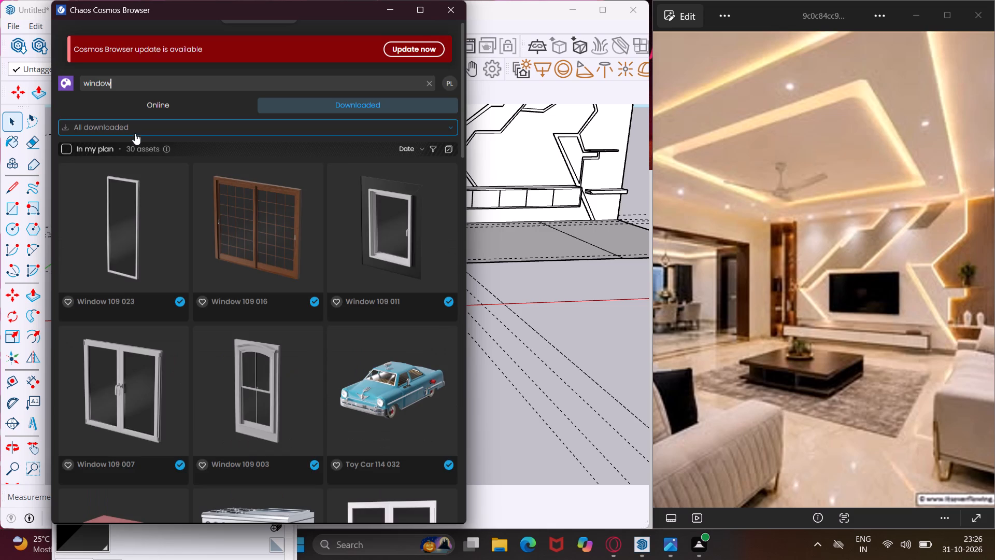
# Browse the downloaded windows, import the three-panel Window 46-47 and place it on the ground outside the dining end of the room.
pyautogui.scroll(-4, 224, 245)
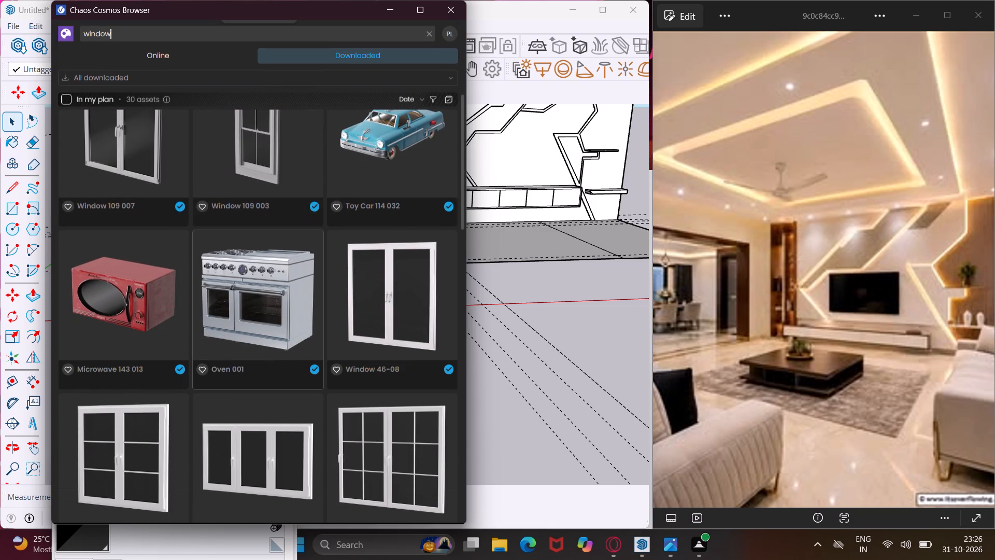
pyautogui.scroll(-3, 217, 243)
pyautogui.scroll(-5, 191, 290)
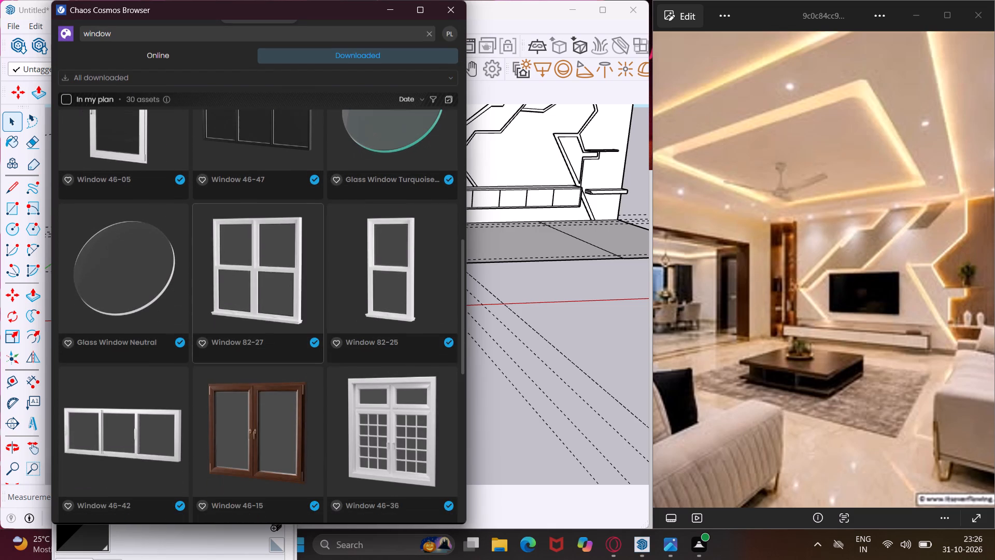
pyautogui.scroll(1, 241, 246)
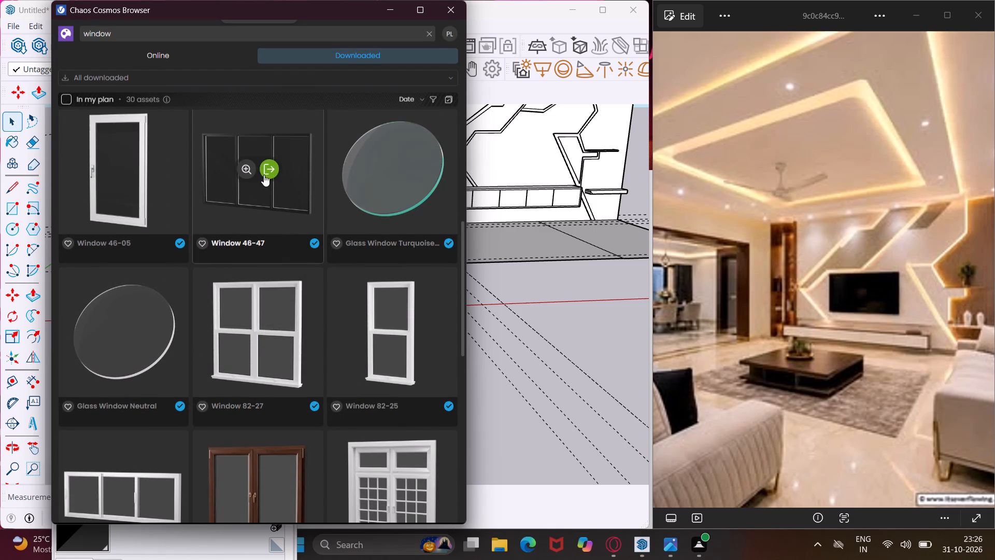
pyautogui.click(264, 172)
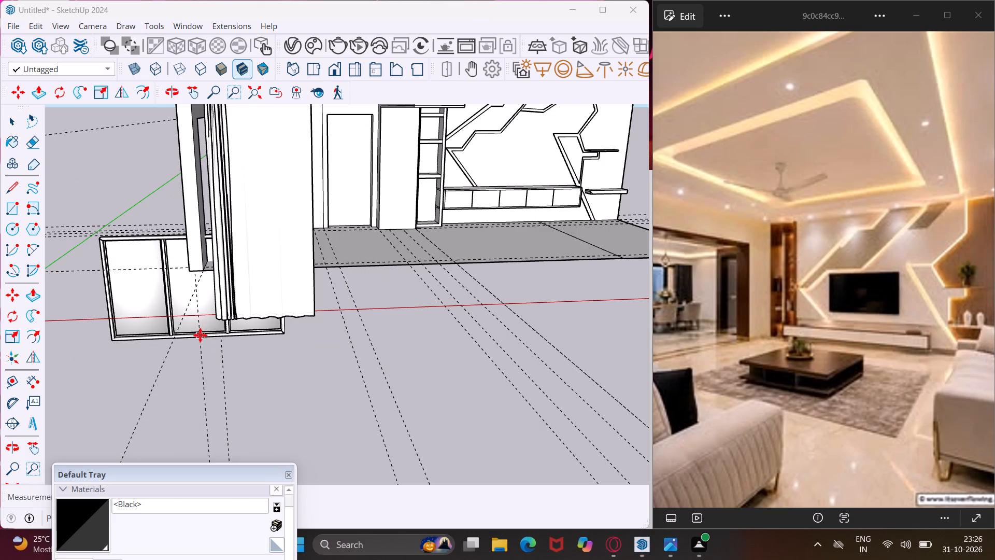
pyautogui.moveTo(212, 332); pyautogui.dragTo(404, 332, button='middle')
pyautogui.scroll(1, 235, 334)
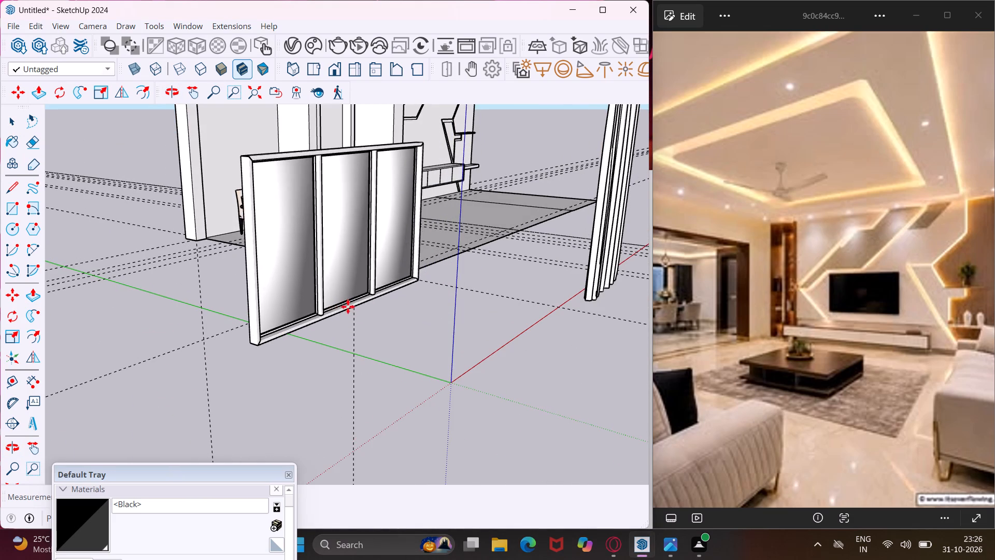
pyautogui.click(335, 304)
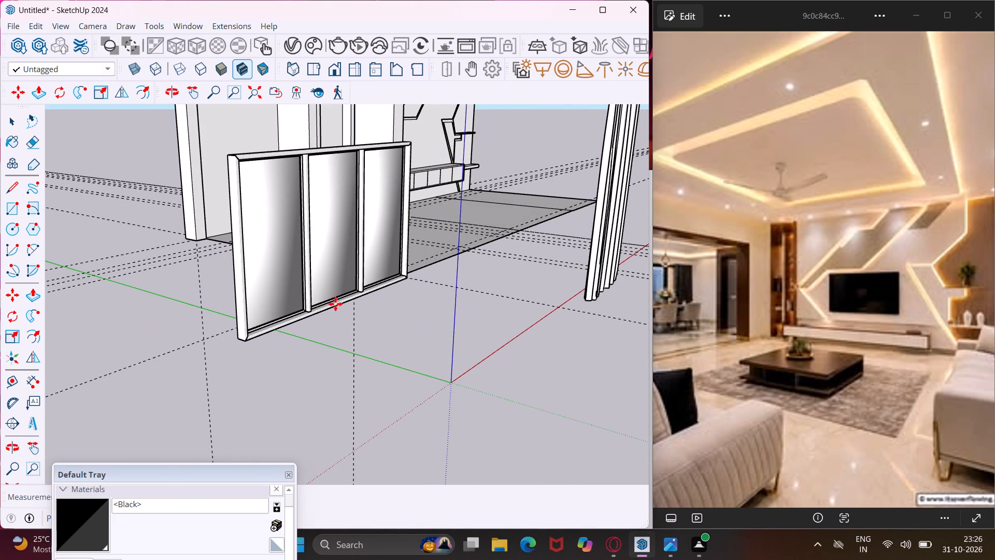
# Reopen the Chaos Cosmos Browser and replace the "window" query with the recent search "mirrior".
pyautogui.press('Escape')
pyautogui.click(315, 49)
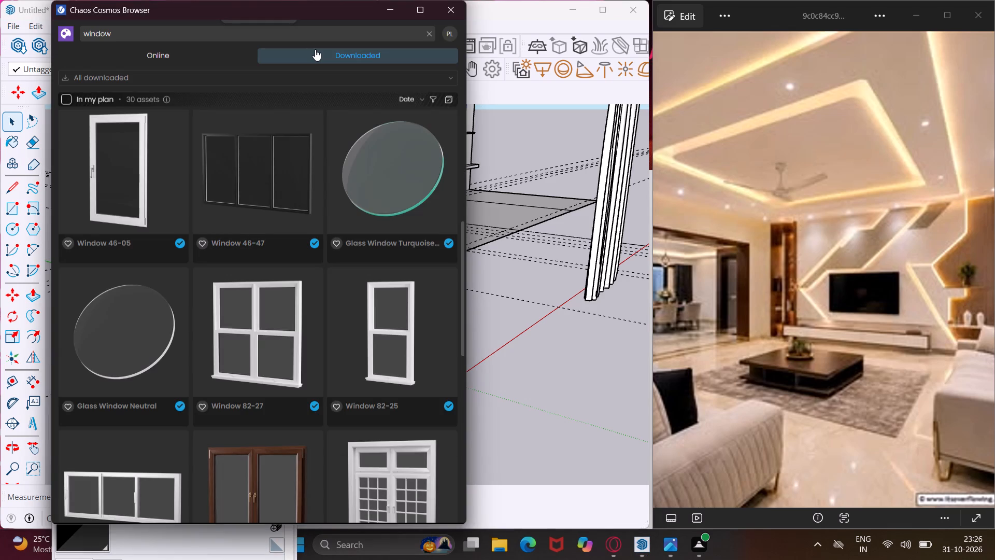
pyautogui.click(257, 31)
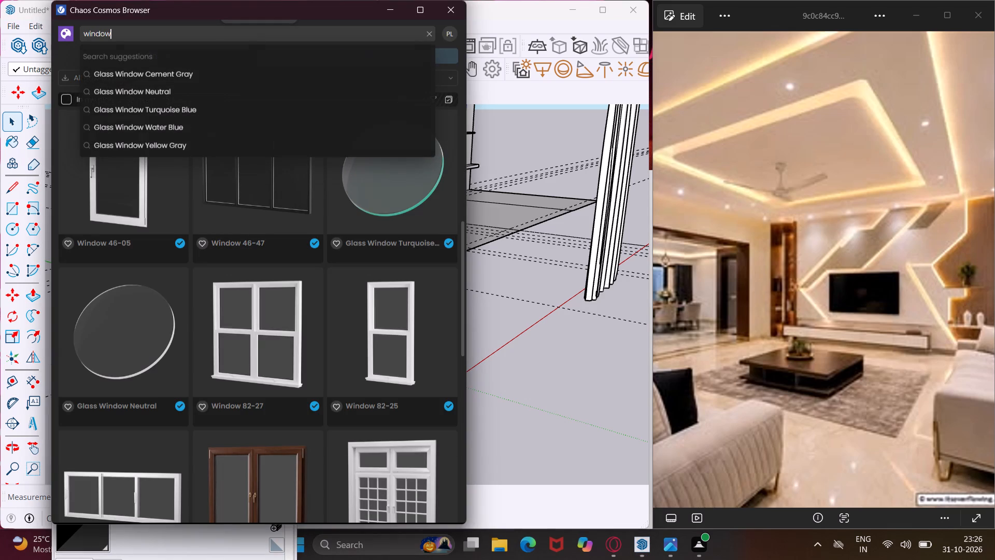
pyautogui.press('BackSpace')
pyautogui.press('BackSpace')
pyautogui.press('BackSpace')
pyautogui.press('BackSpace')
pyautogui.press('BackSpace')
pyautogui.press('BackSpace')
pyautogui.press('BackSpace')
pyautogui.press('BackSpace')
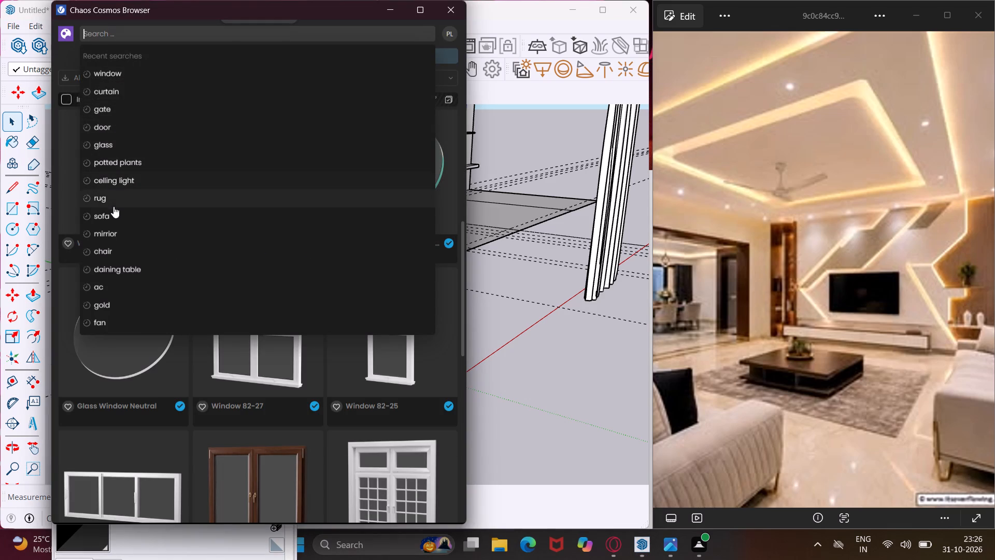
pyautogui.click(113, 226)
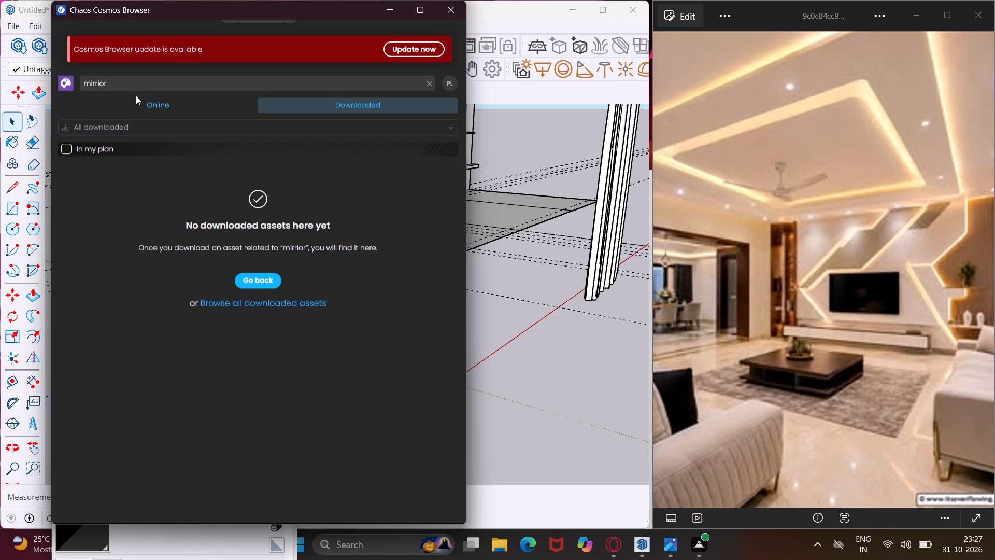
# Replace the Chaos Cosmos query with the recent search "sofa".
pyautogui.click(132, 84)
pyautogui.press('BackSpace')
pyautogui.press('BackSpace')
pyautogui.press('BackSpace')
pyautogui.press('BackSpace')
pyautogui.press('BackSpace')
pyautogui.press('BackSpace')
pyautogui.press('BackSpace')
pyautogui.press('BackSpace')
pyautogui.press('BackSpace')
pyautogui.press('BackSpace')
pyautogui.press('BackSpace')
pyautogui.press('BackSpace')
pyautogui.press('BackSpace')
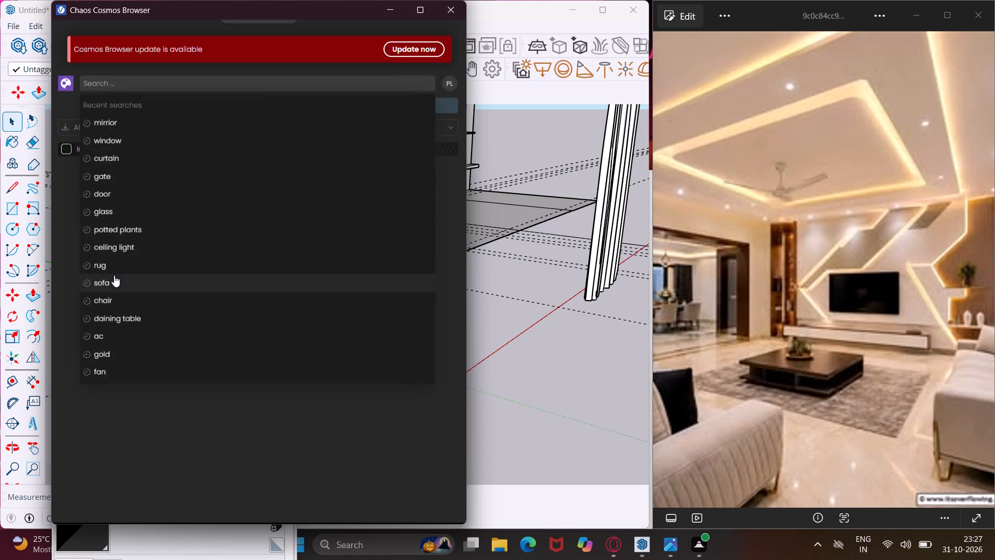
pyautogui.click(114, 275)
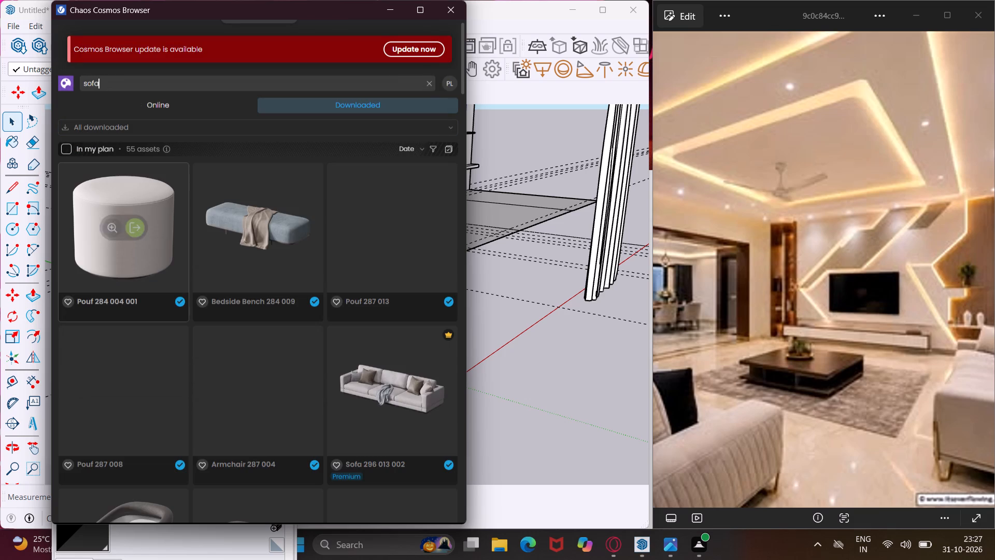
# Browse the downloaded sofas, import the Couch Potato Lite Sofa and place it on the ground outside the room, beyond the curtain near the red axis.
pyautogui.scroll(-4, 183, 232)
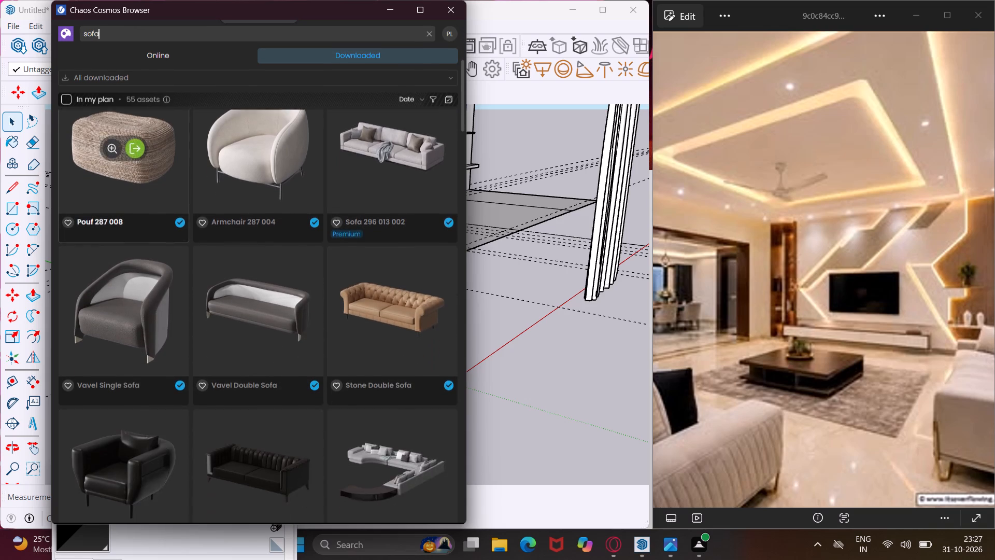
pyautogui.scroll(-6, 183, 232)
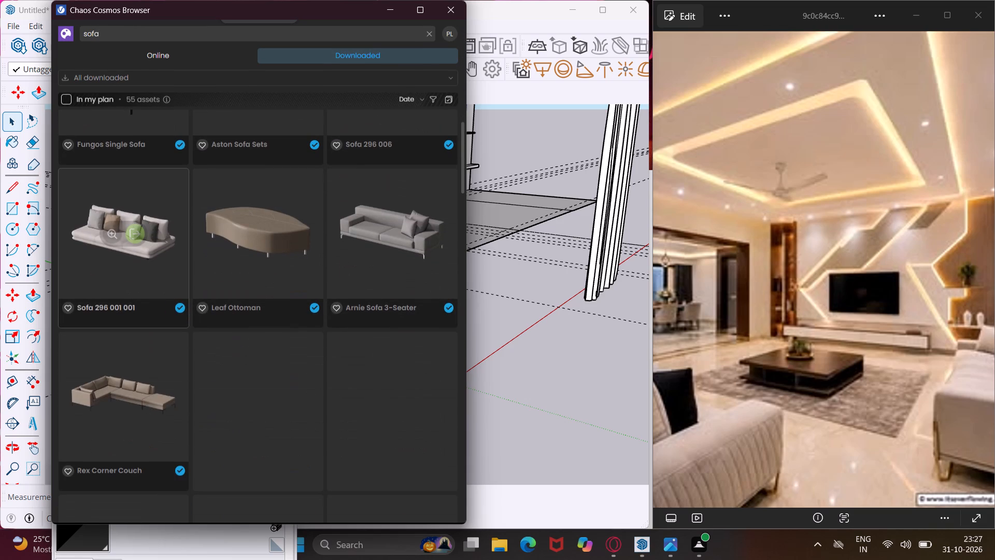
pyautogui.scroll(-3, 181, 223)
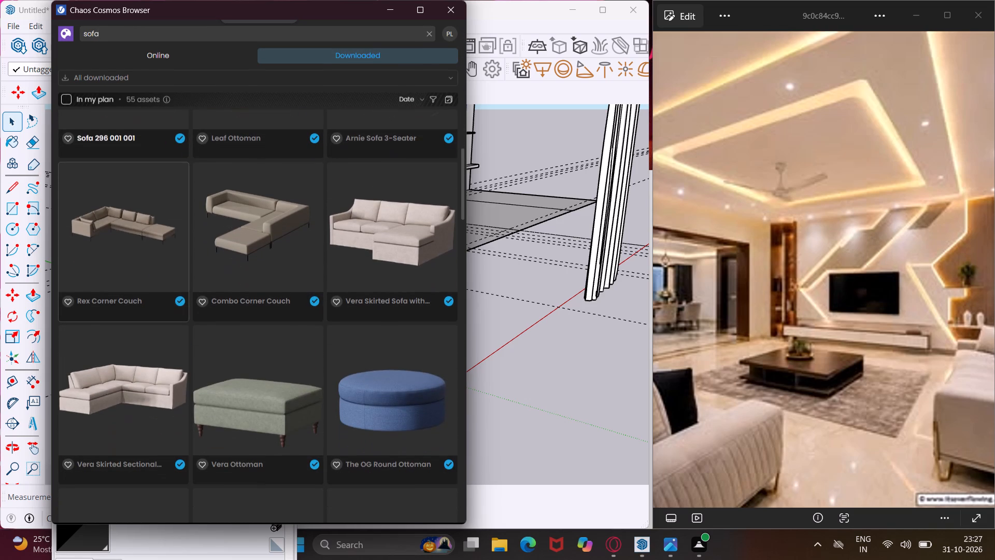
pyautogui.scroll(-5, 181, 223)
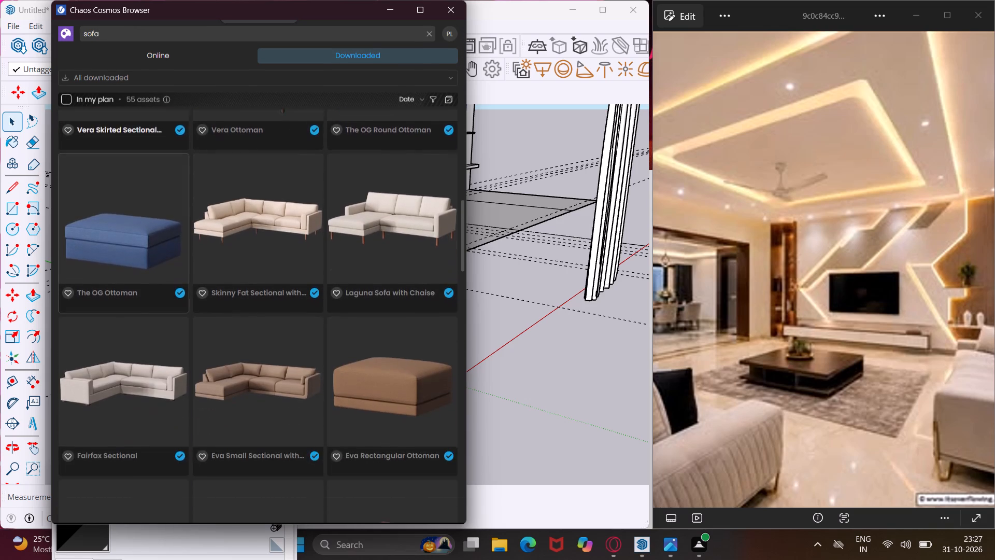
pyautogui.scroll(-5, 181, 223)
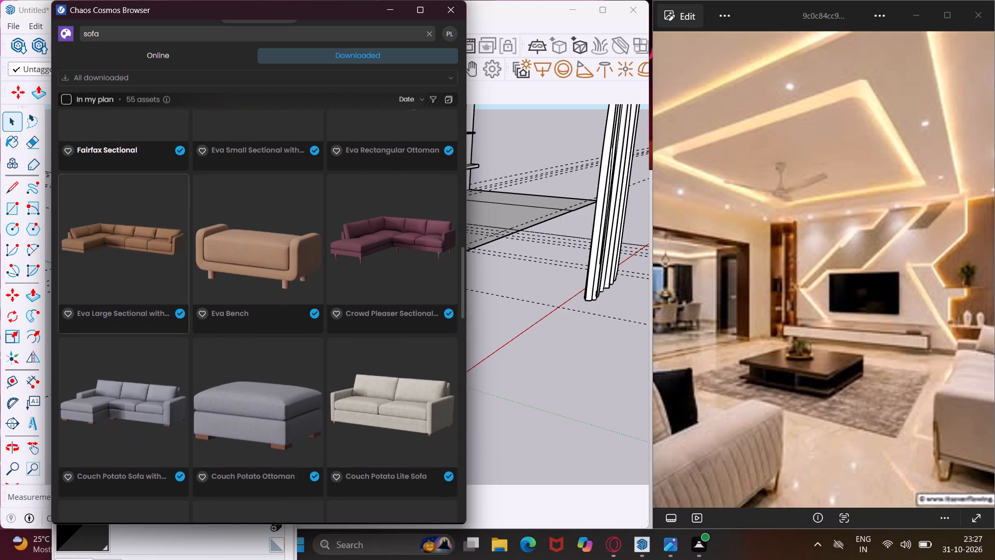
pyautogui.scroll(-3, 181, 223)
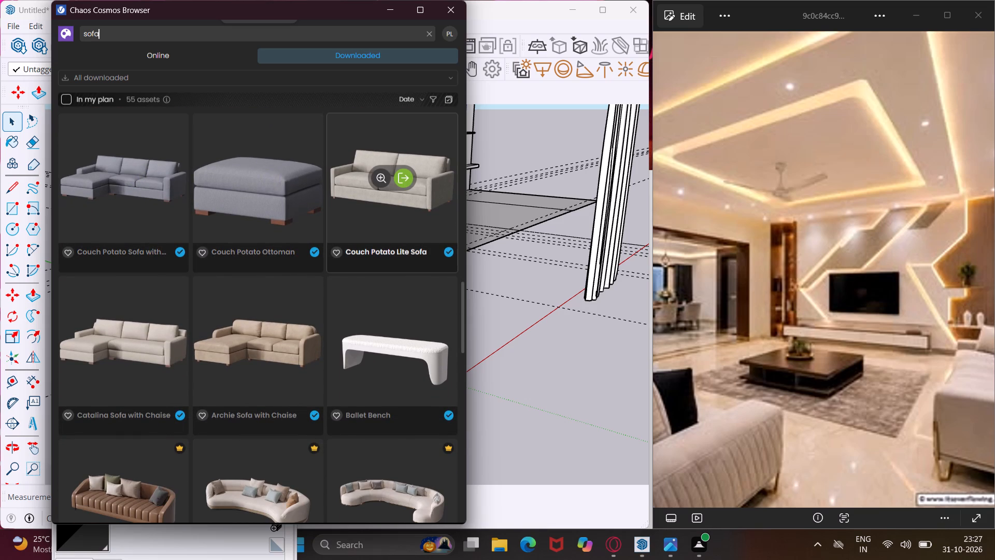
pyautogui.click(400, 177)
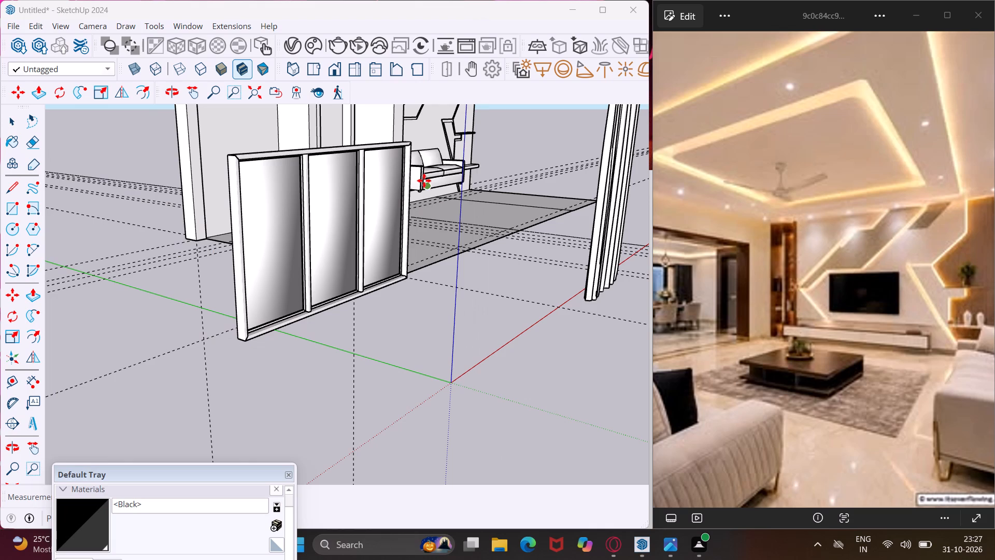
pyautogui.scroll(-6, 334, 197)
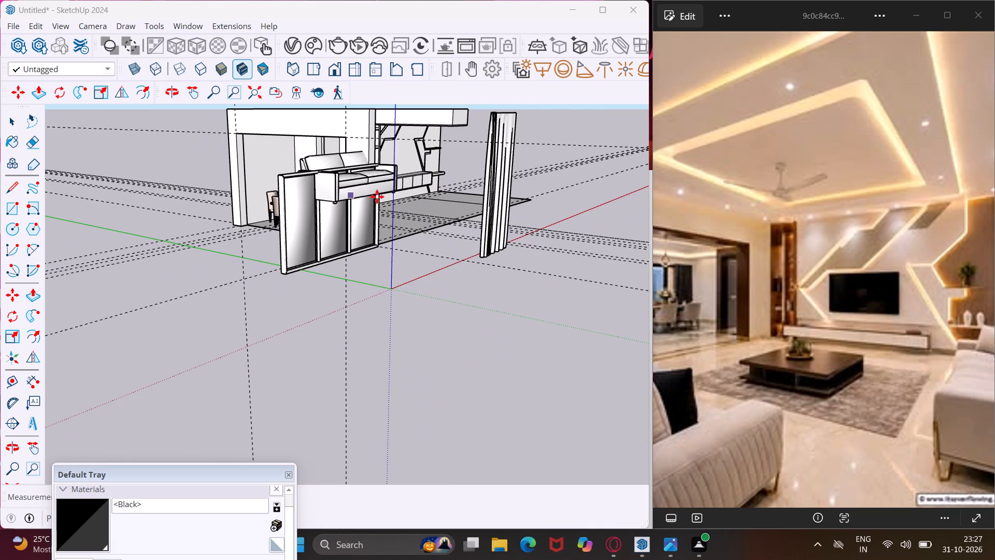
pyautogui.scroll(2, 565, 216)
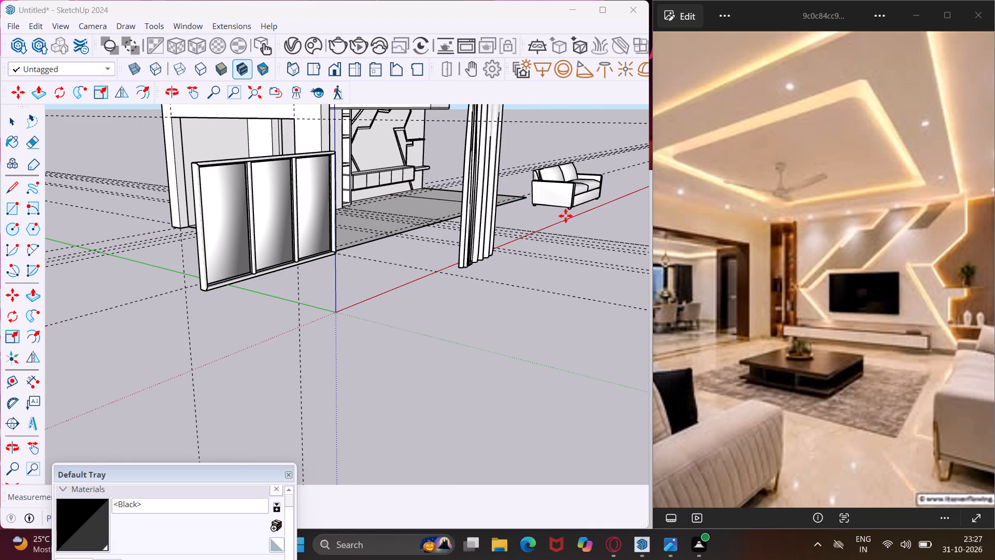
pyautogui.click(565, 216)
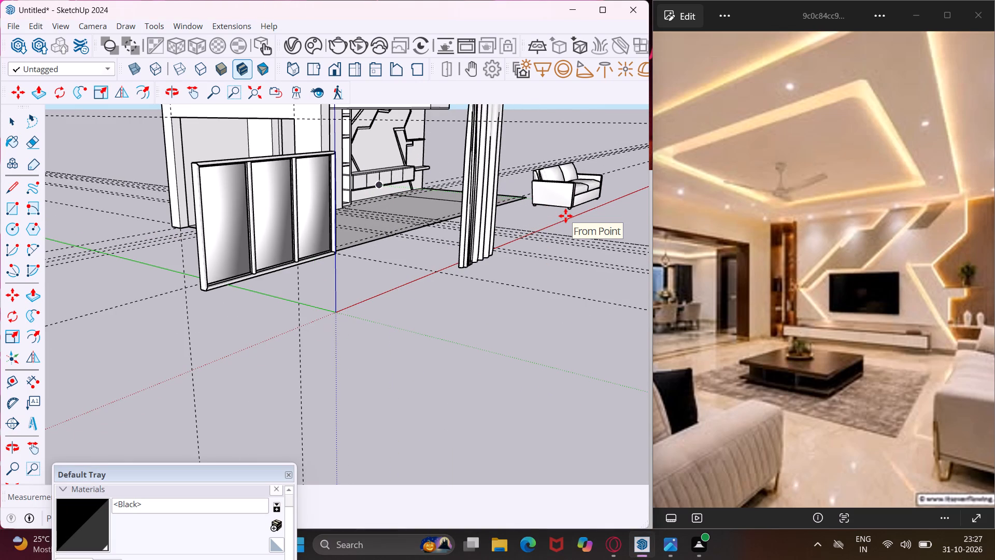
pyautogui.press('Escape')
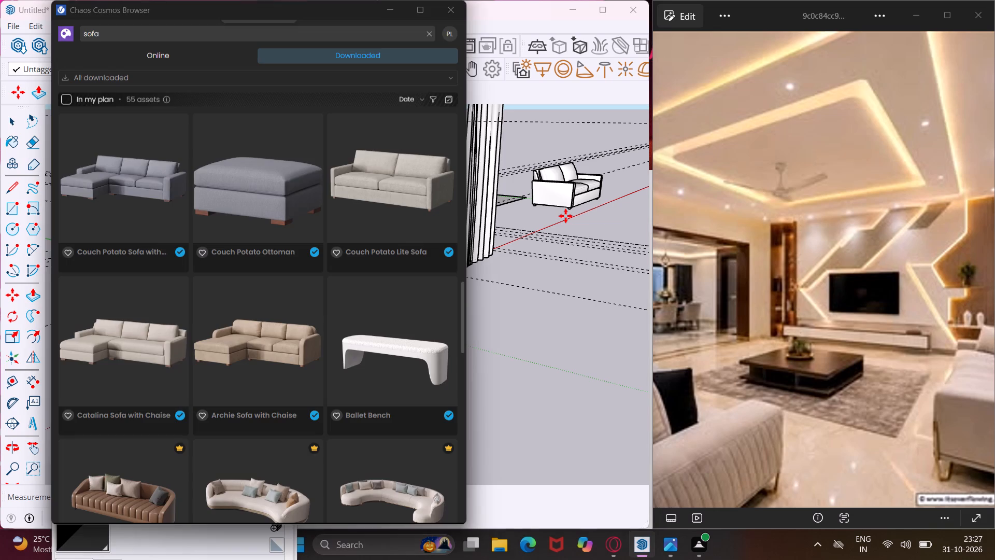
# Clear the Chaos Cosmos query and filter the downloaded assets to 3D Models, Lighting, Pendant lights.
pyautogui.click(252, 31)
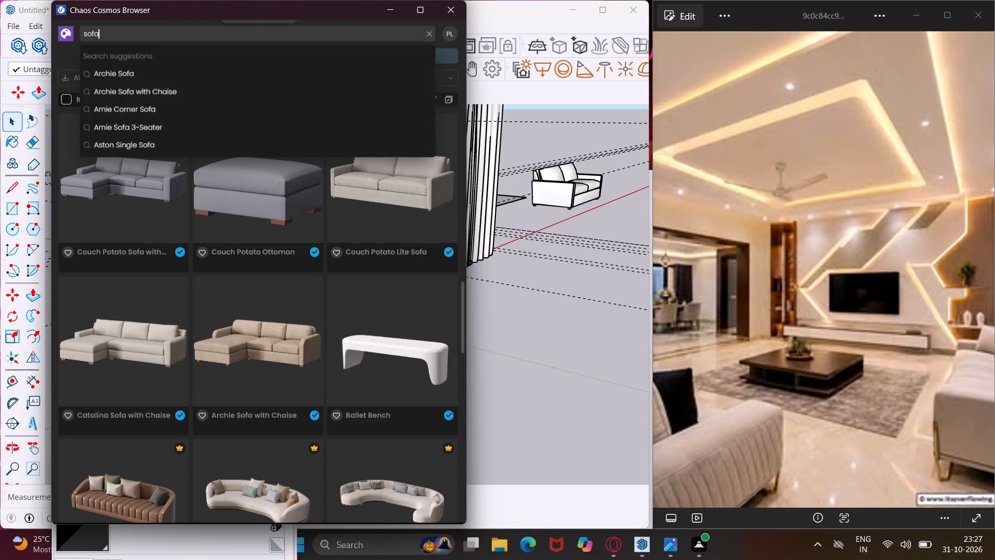
pyautogui.press('BackSpace')
pyautogui.press('BackSpace')
pyautogui.press('BackSpace')
pyautogui.press('BackSpace')
pyautogui.press('BackSpace')
pyautogui.press('BackSpace')
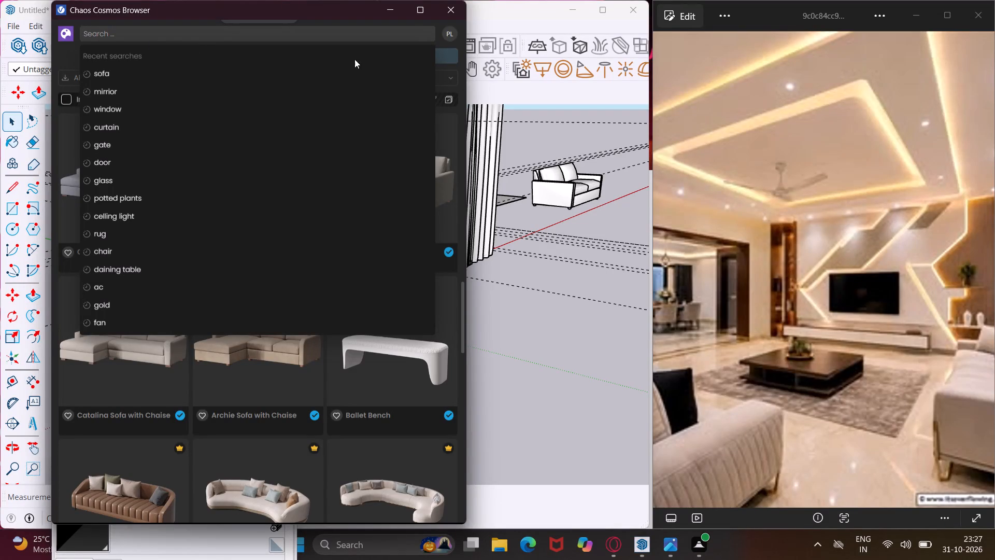
pyautogui.click(453, 79)
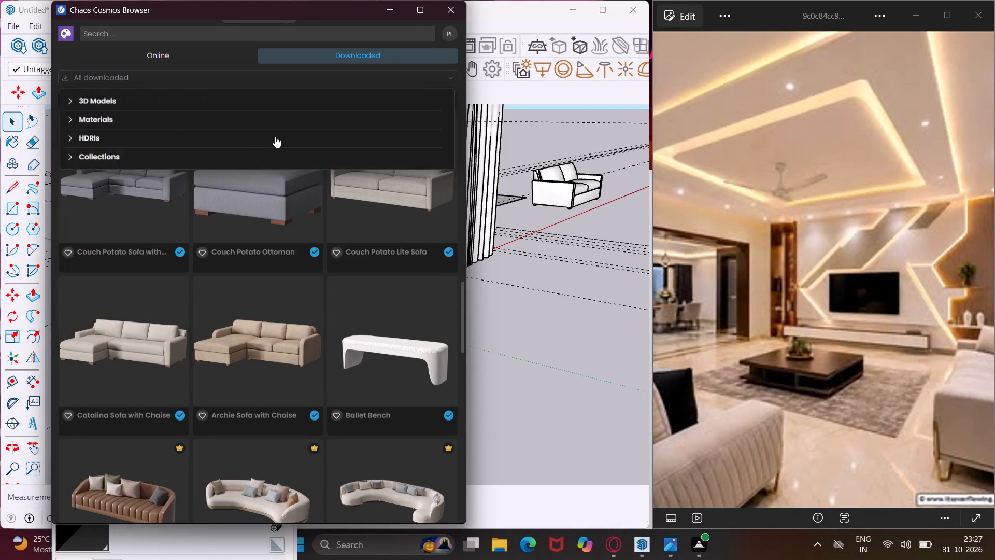
pyautogui.click(85, 100)
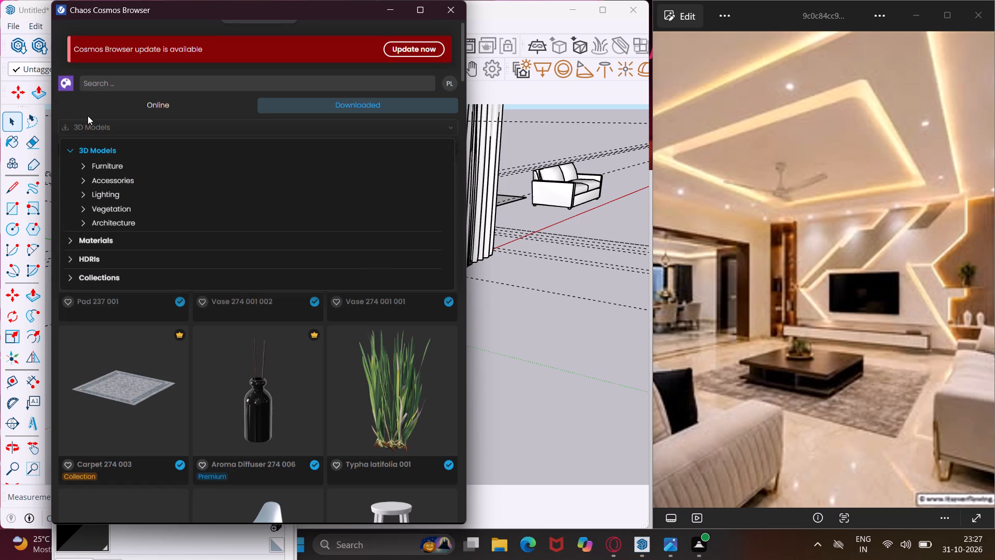
pyautogui.click(87, 197)
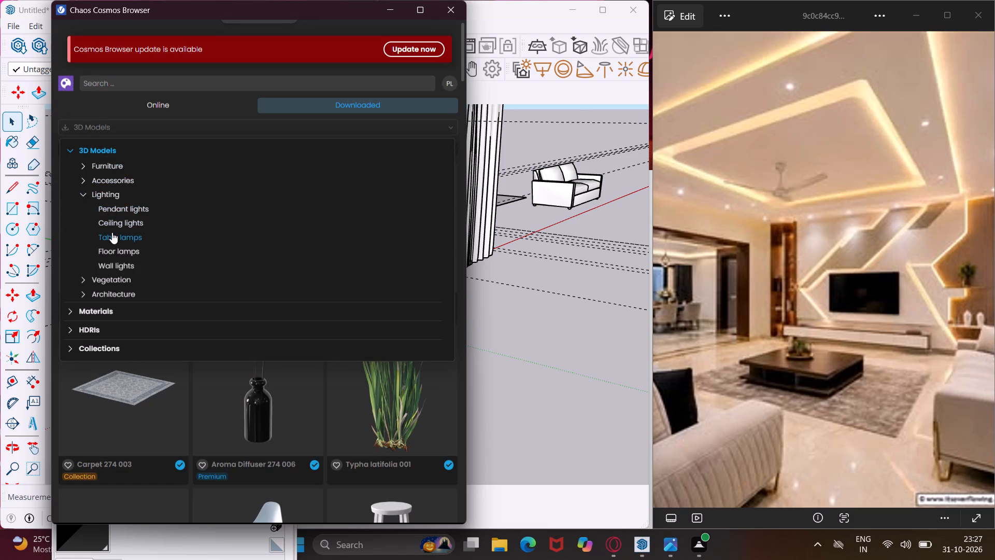
pyautogui.click(119, 213)
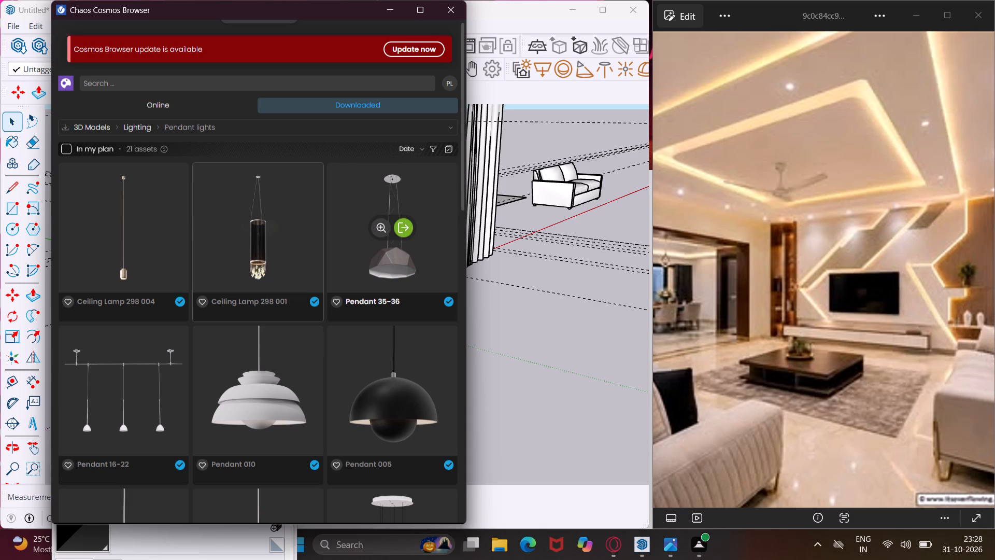
# Import Pendant 001 from the downloaded pendant lights and place it outside the room beside the sofa.
pyautogui.scroll(-3, 257, 260)
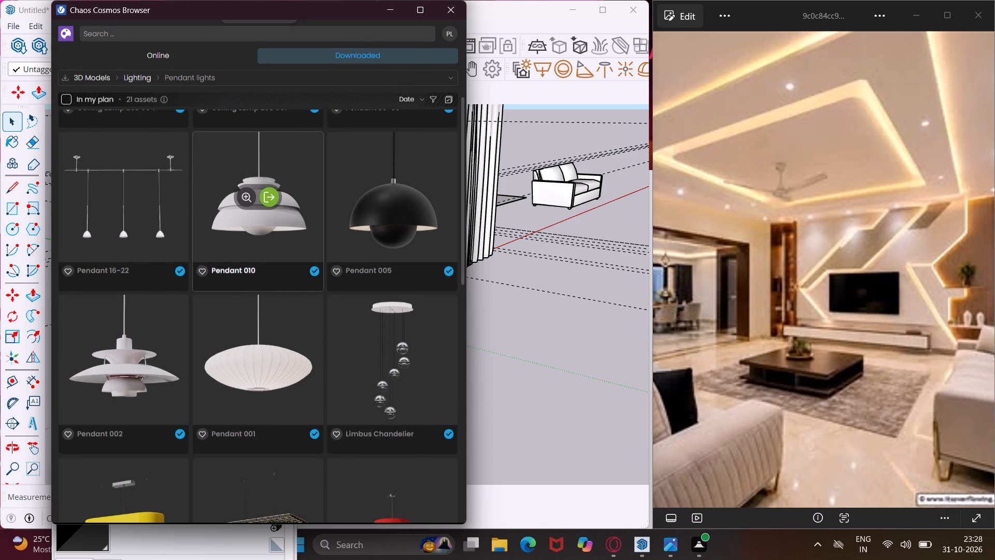
pyautogui.scroll(-1, 238, 259)
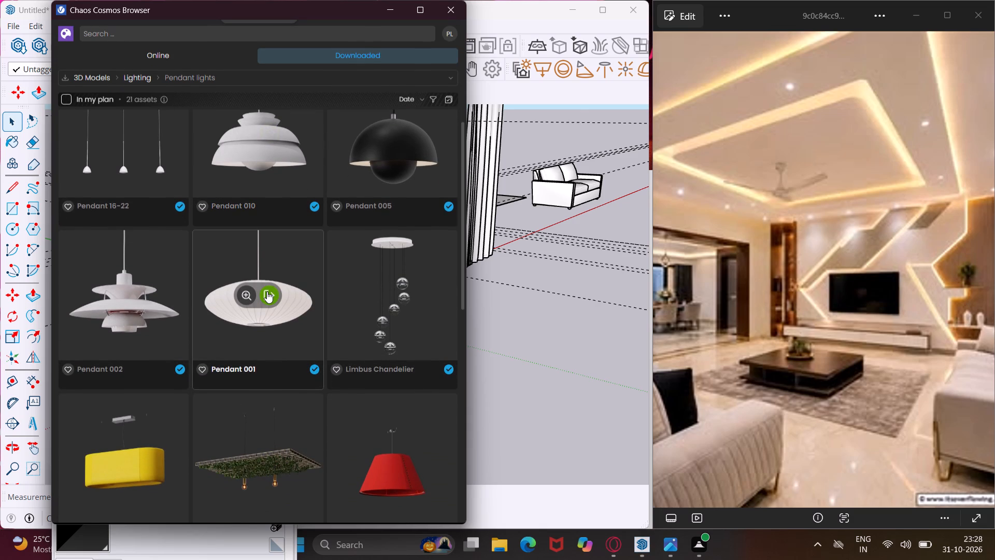
pyautogui.click(267, 291)
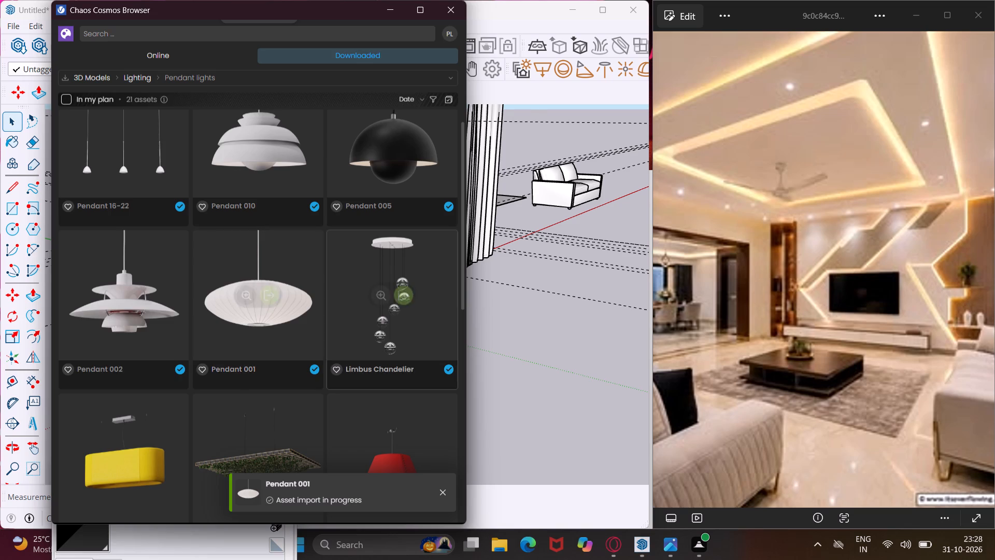
pyautogui.scroll(-4, 314, 291)
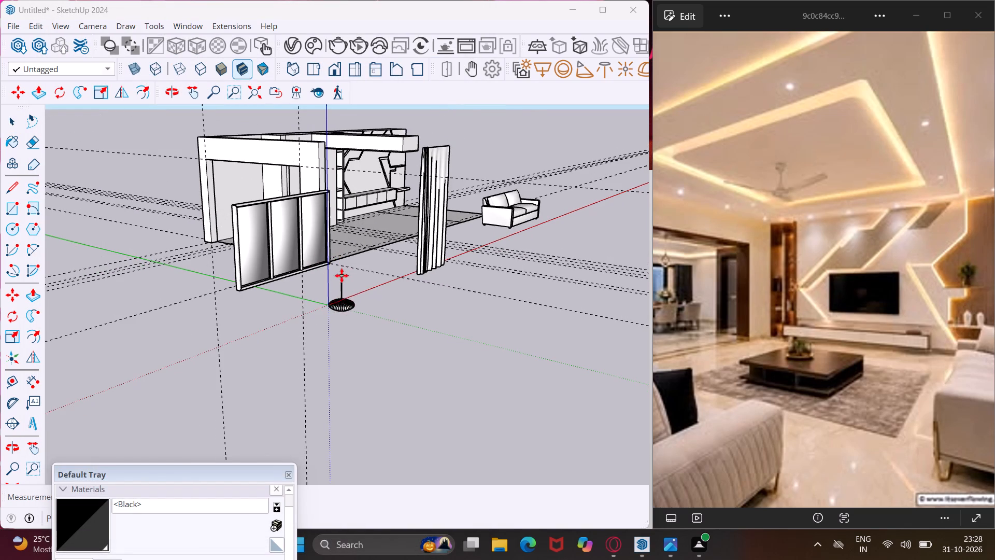
pyautogui.click(551, 214)
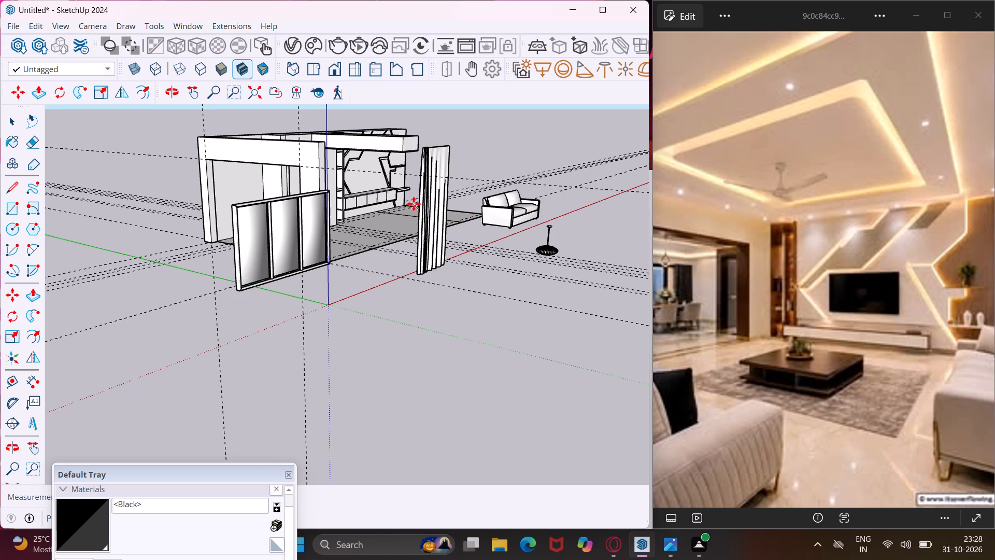
pyautogui.press('Escape')
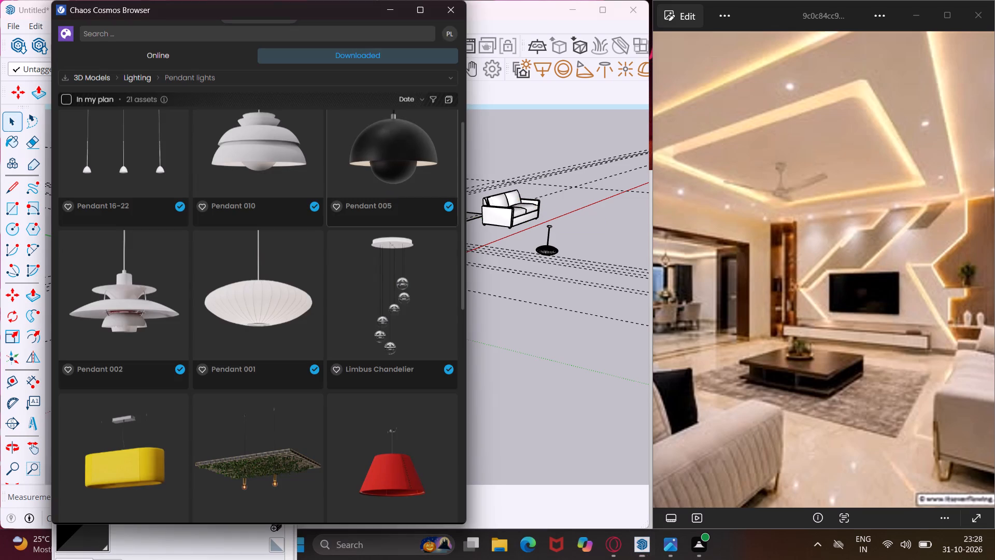
# From the downloaded ceiling lights, import Tlon Light 1950 Ceiling 152 010 and place it on the ground outside the room, in front of the pendant light.
pyautogui.click(301, 35)
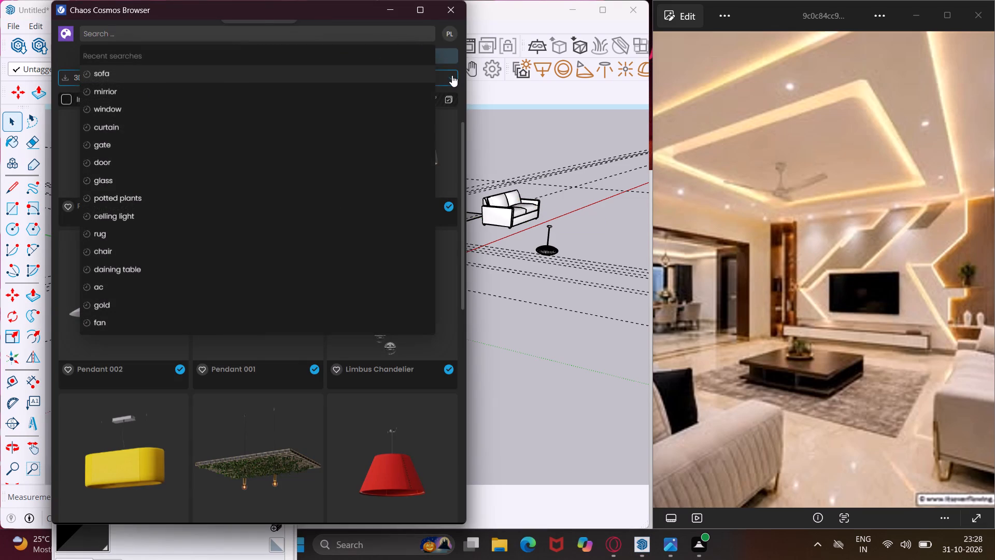
pyautogui.click(452, 75)
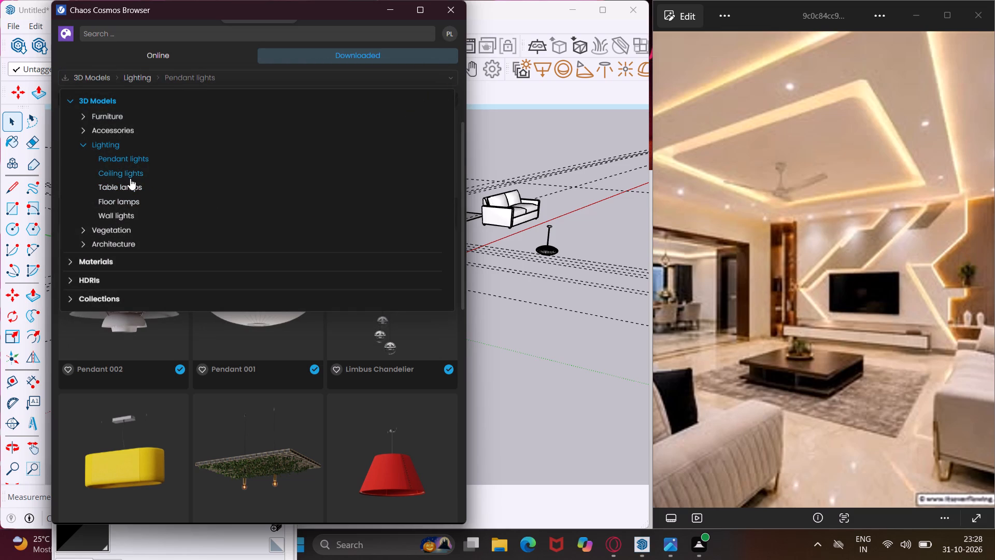
pyautogui.click(130, 178)
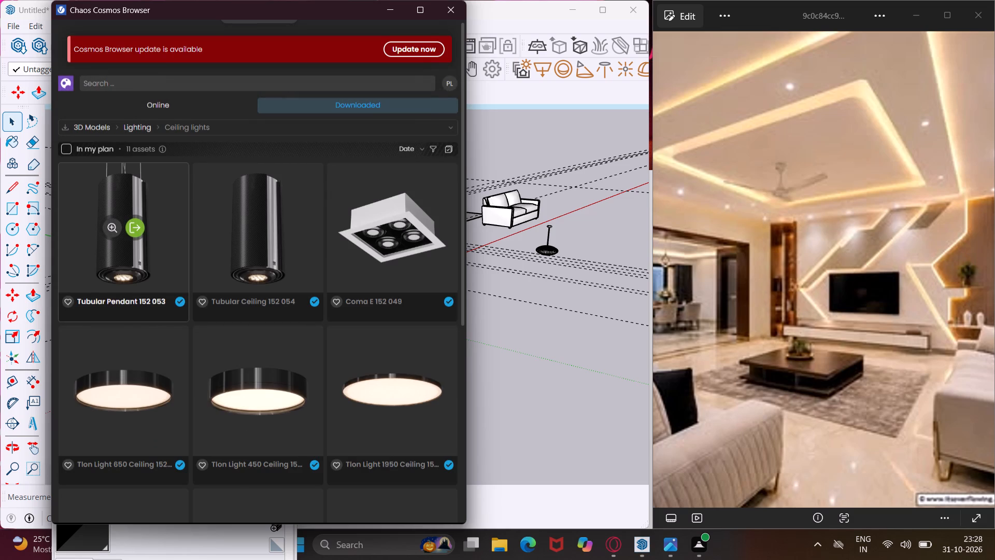
pyautogui.scroll(-2, 173, 294)
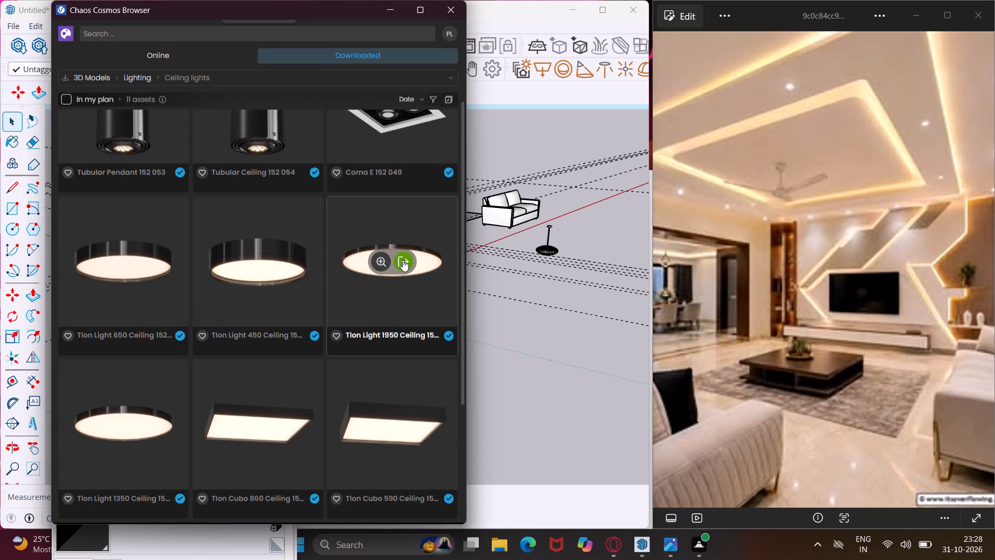
pyautogui.click(403, 260)
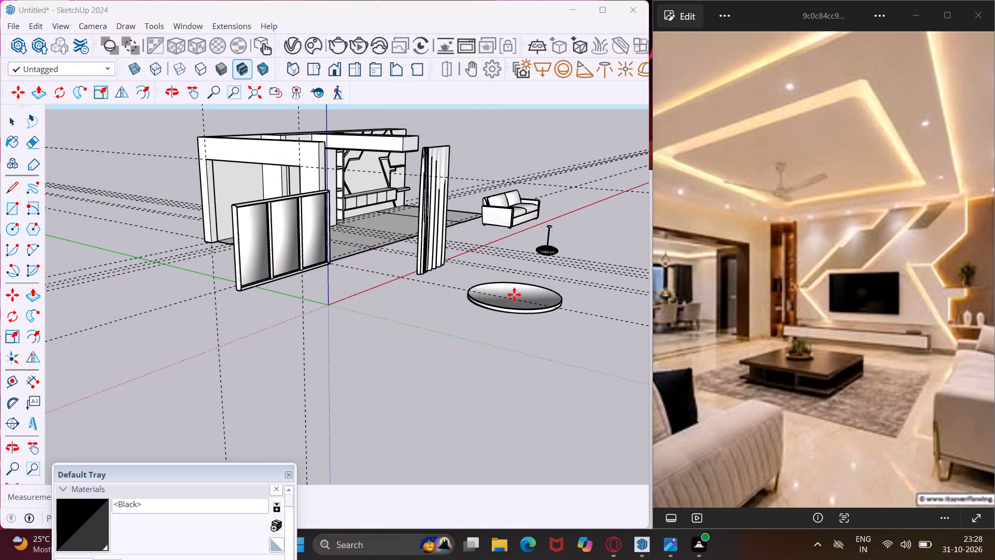
pyautogui.click(514, 295)
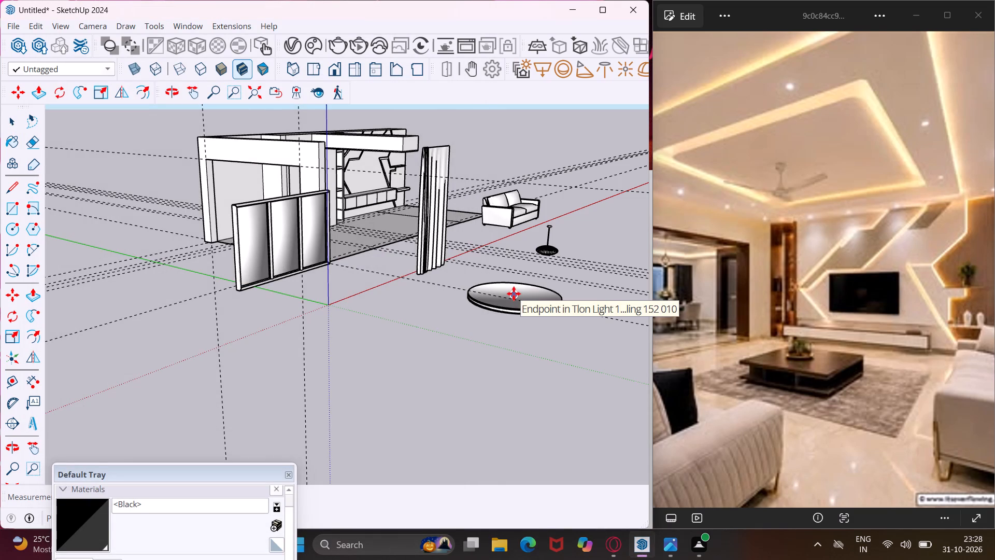
pyautogui.press('Escape')
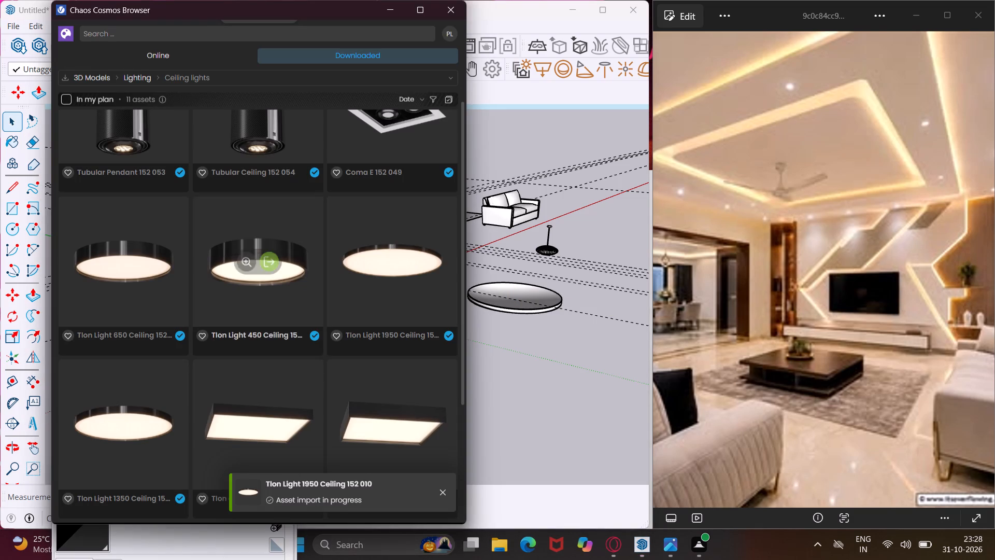
# From the downloaded potted plants under Vegetation, import Potted Basil 50-07 and place it outside the room beside the pendant light.
pyautogui.click(236, 78)
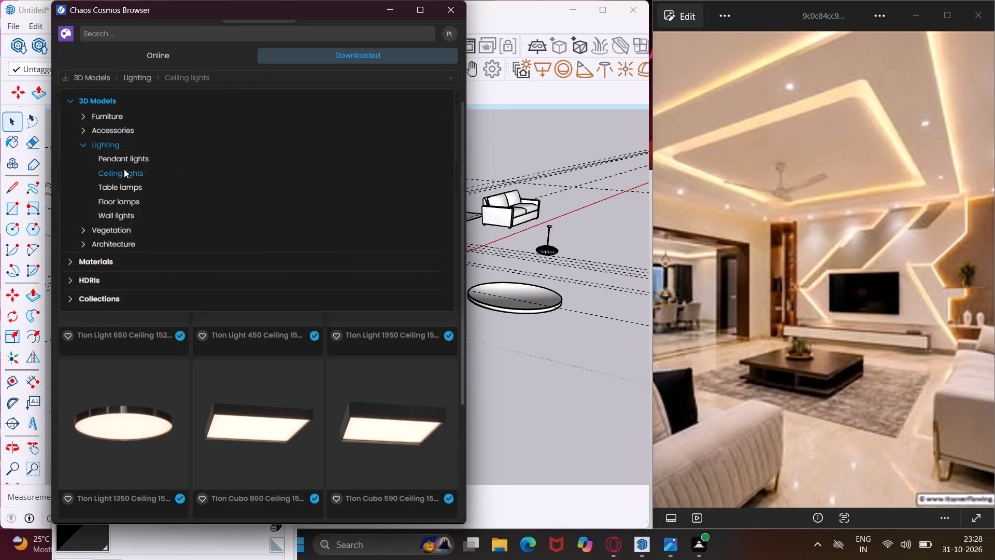
pyautogui.click(87, 232)
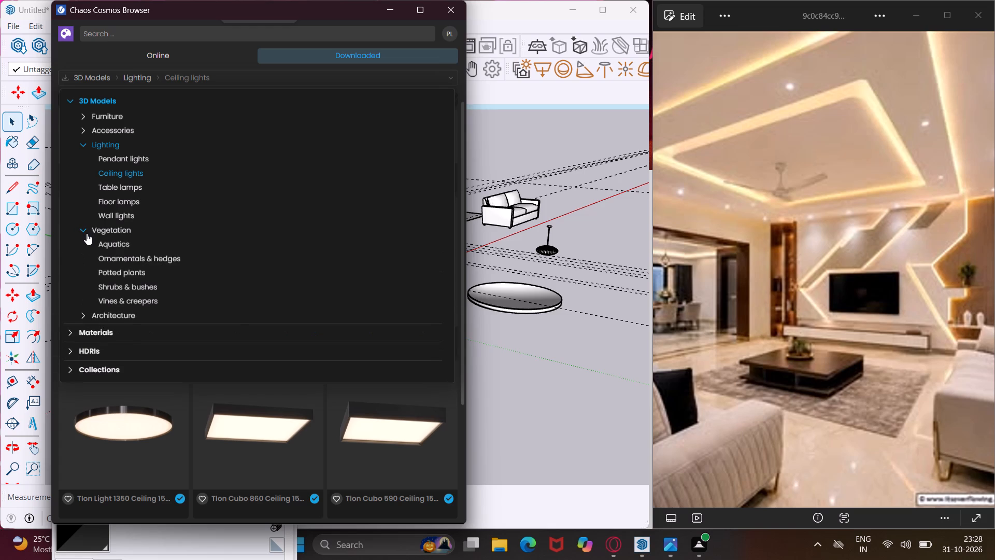
pyautogui.click(106, 271)
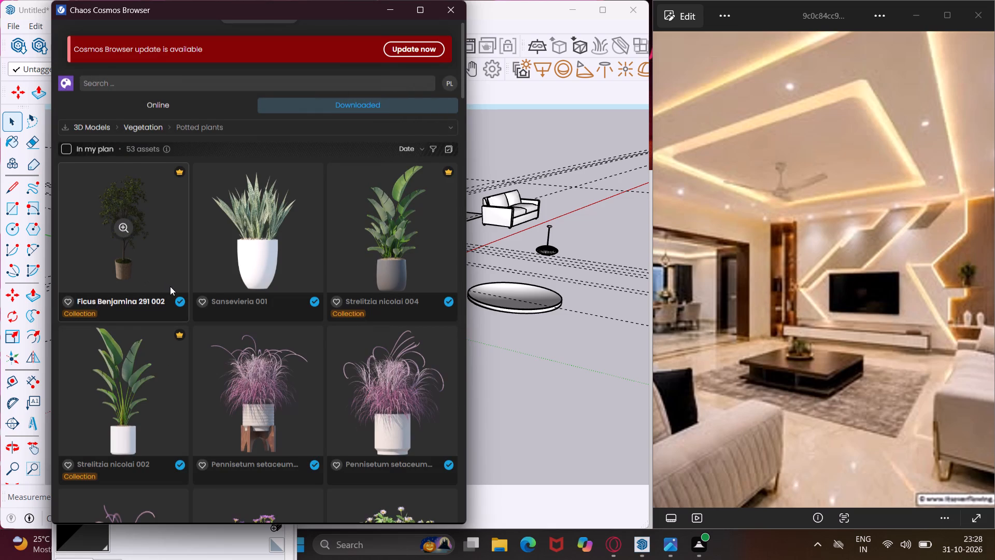
pyautogui.scroll(-12, 170, 286)
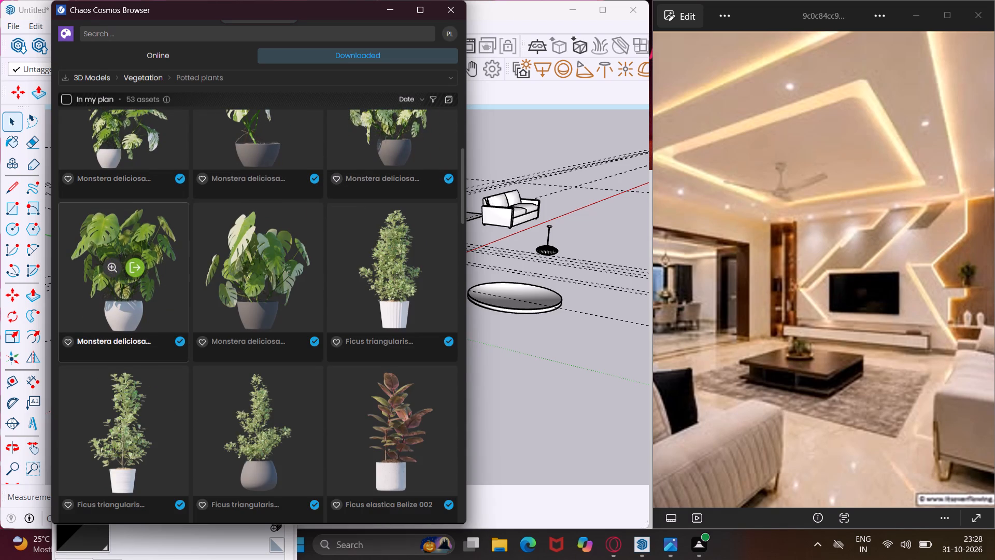
pyautogui.scroll(-5, 170, 286)
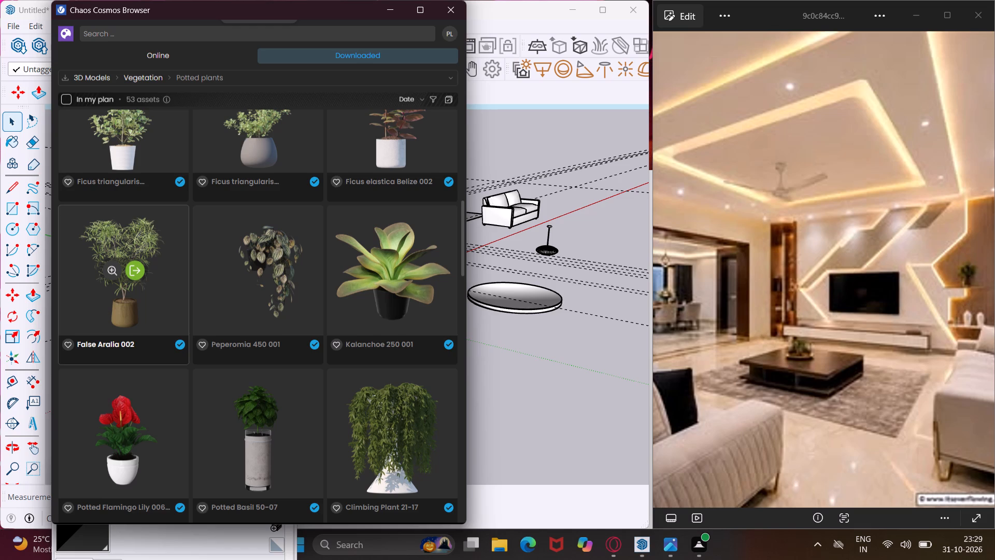
pyautogui.scroll(-1, 170, 286)
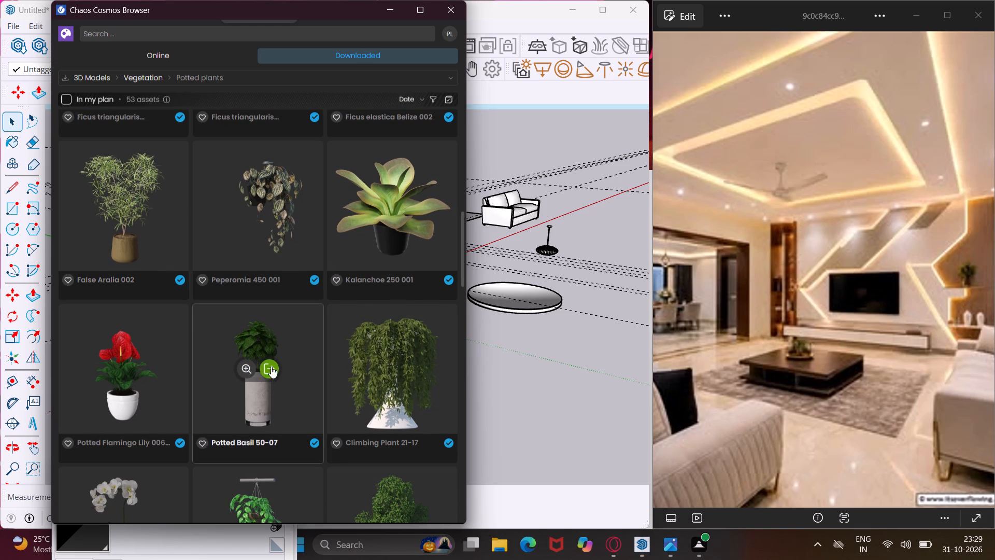
pyautogui.scroll(-2, 243, 356)
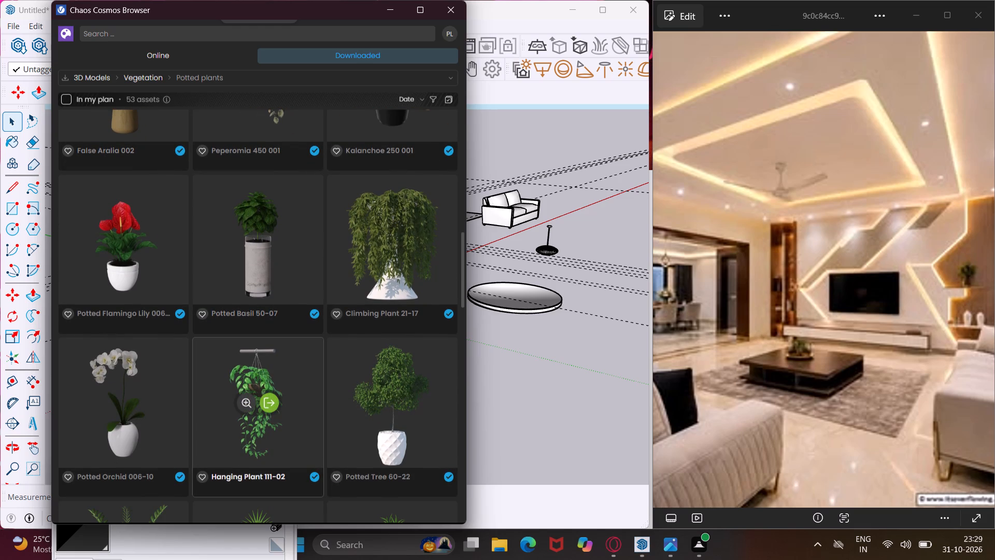
pyautogui.click(267, 237)
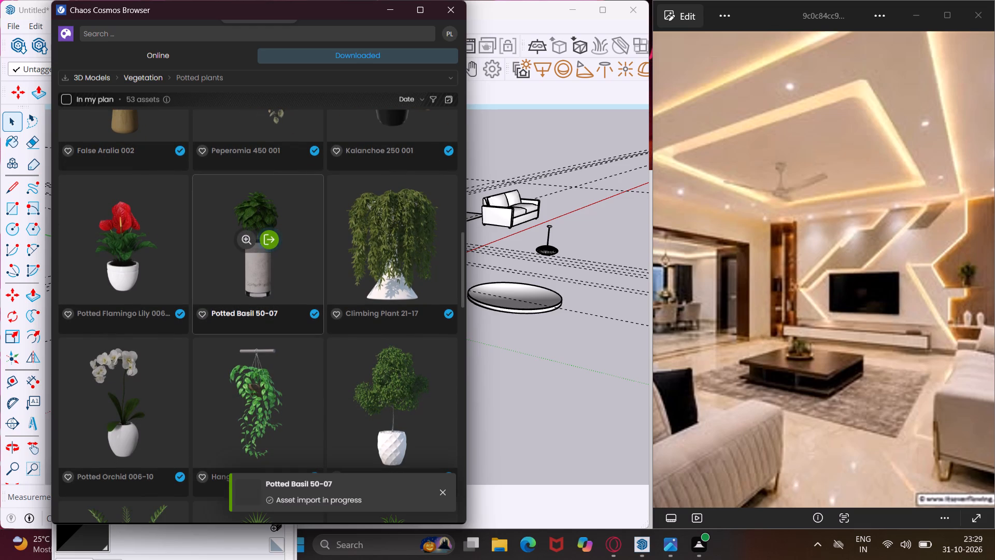
pyautogui.scroll(-4, 261, 242)
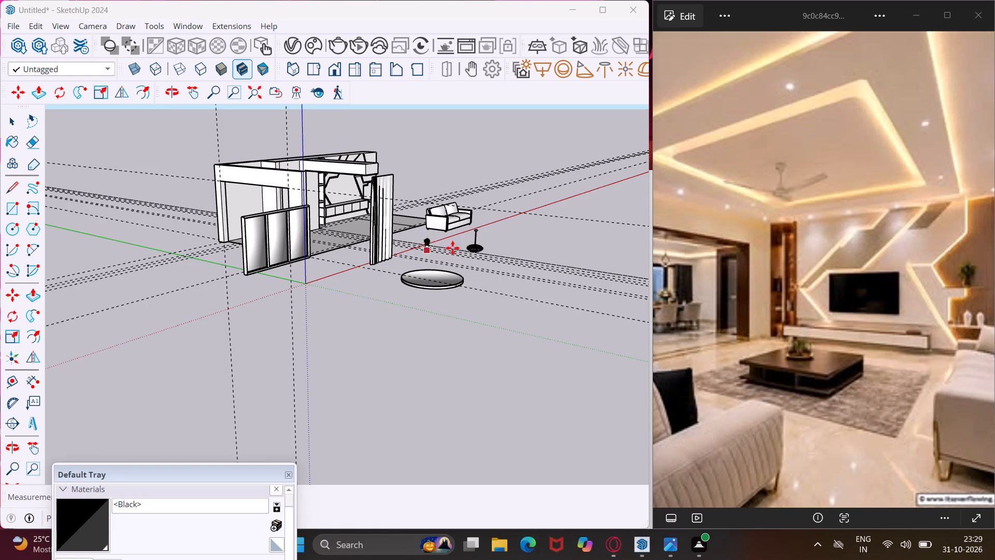
pyautogui.scroll(2, 497, 237)
pyautogui.click(496, 237)
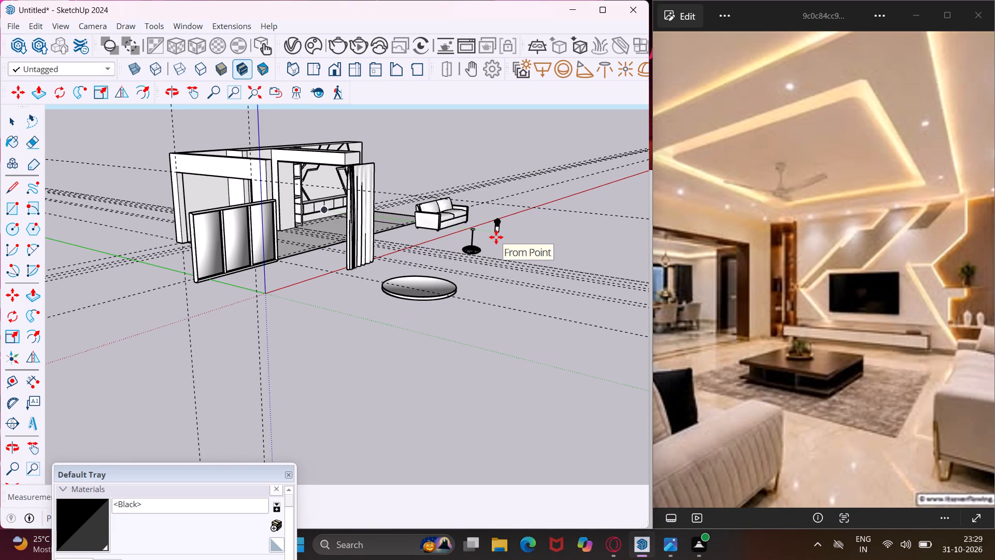
pyautogui.press('Escape')
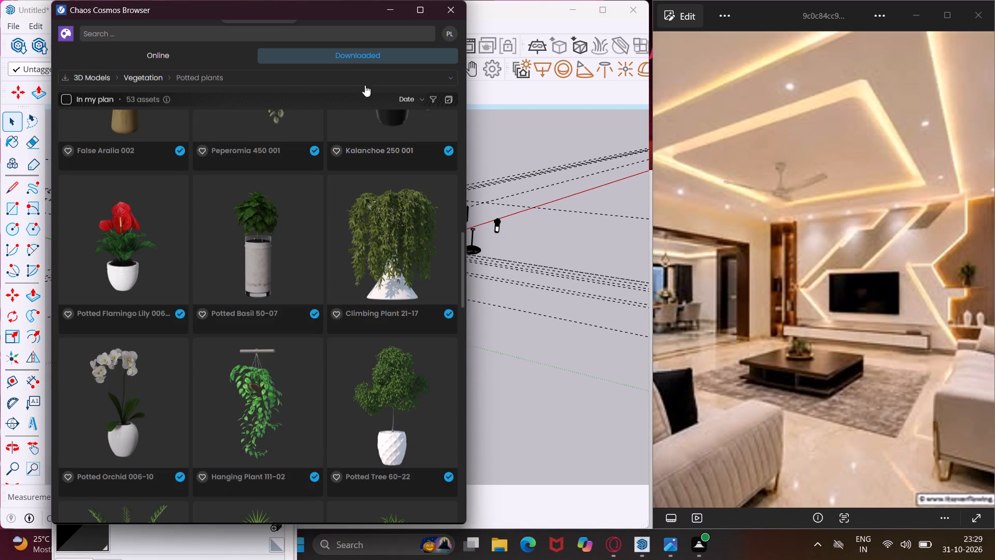
# Filter the downloaded assets to 3D Models, Accessories, Electronics & appliances and browse them for a television.
pyautogui.click(365, 81)
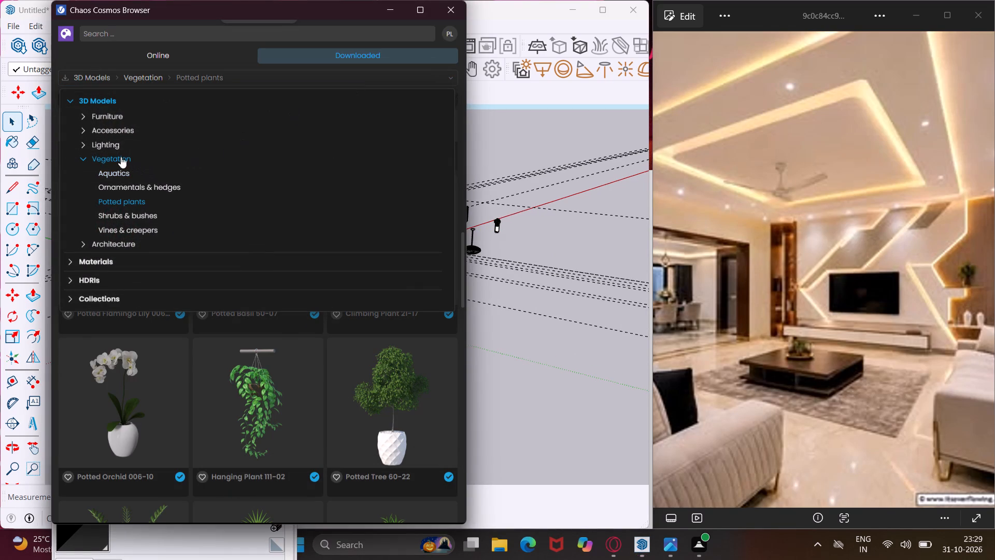
pyautogui.click(84, 131)
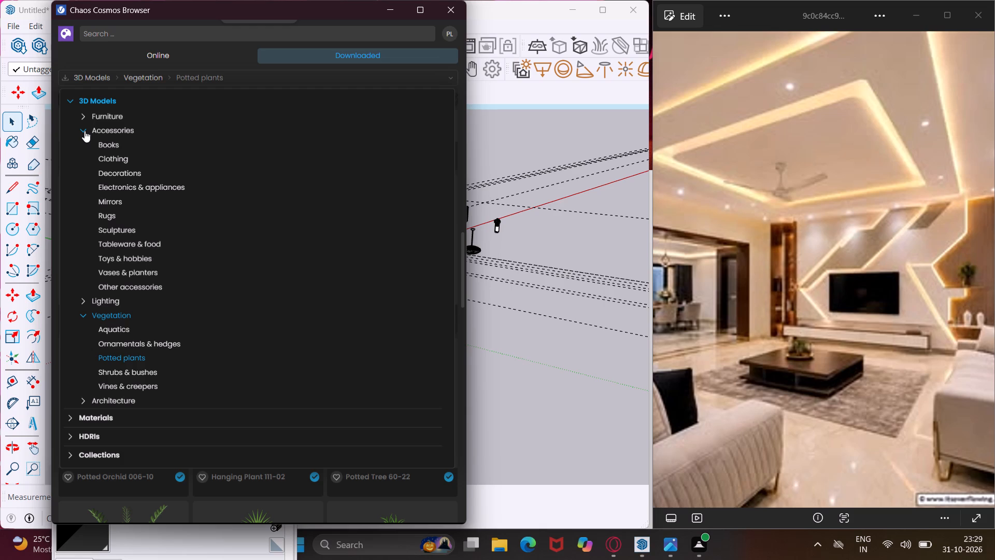
pyautogui.click(114, 192)
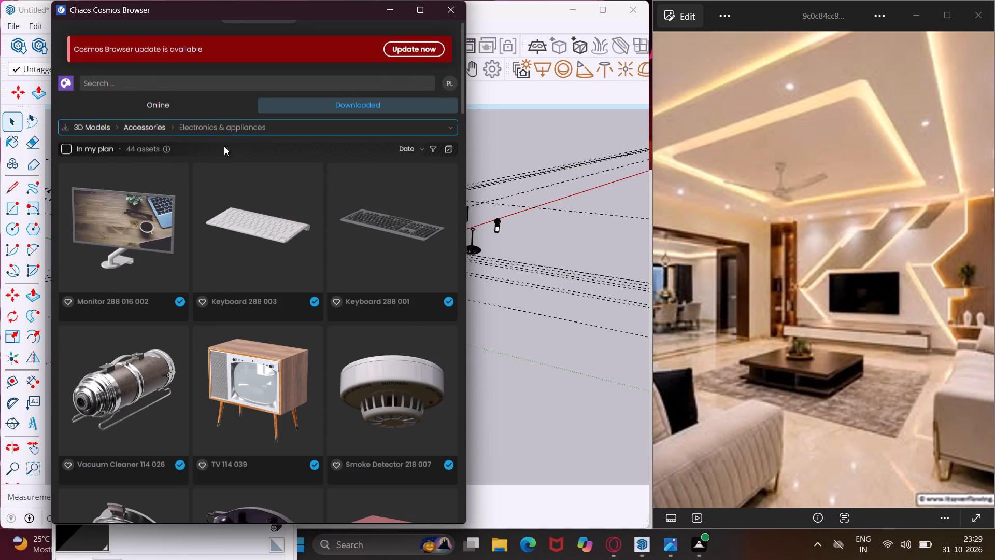
pyautogui.scroll(-5, 219, 236)
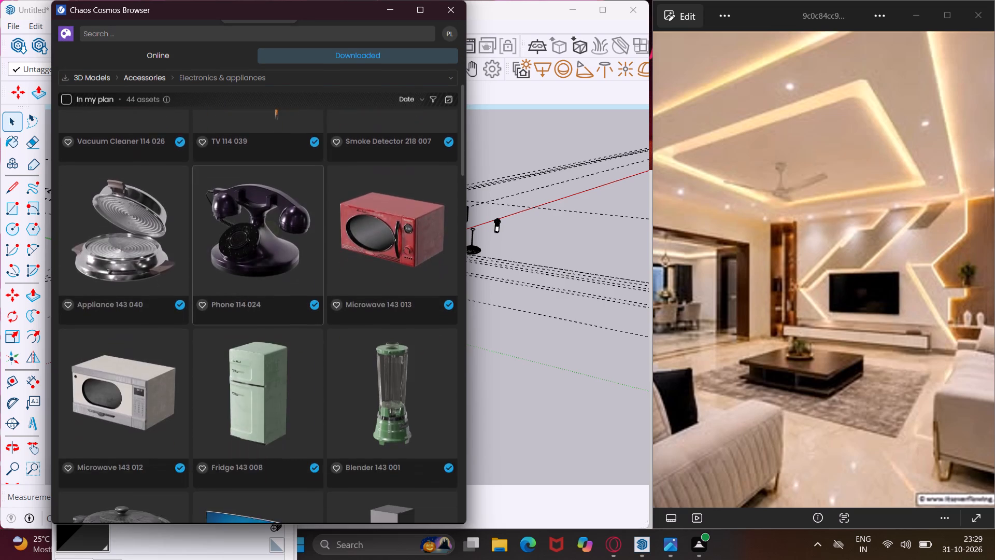
pyautogui.scroll(-12, 219, 236)
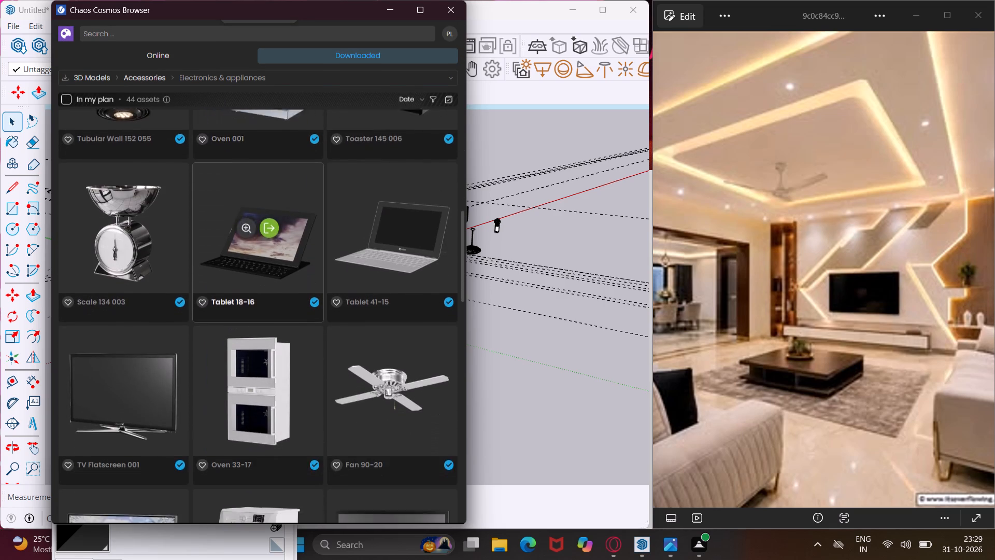
pyautogui.scroll(-9, 218, 236)
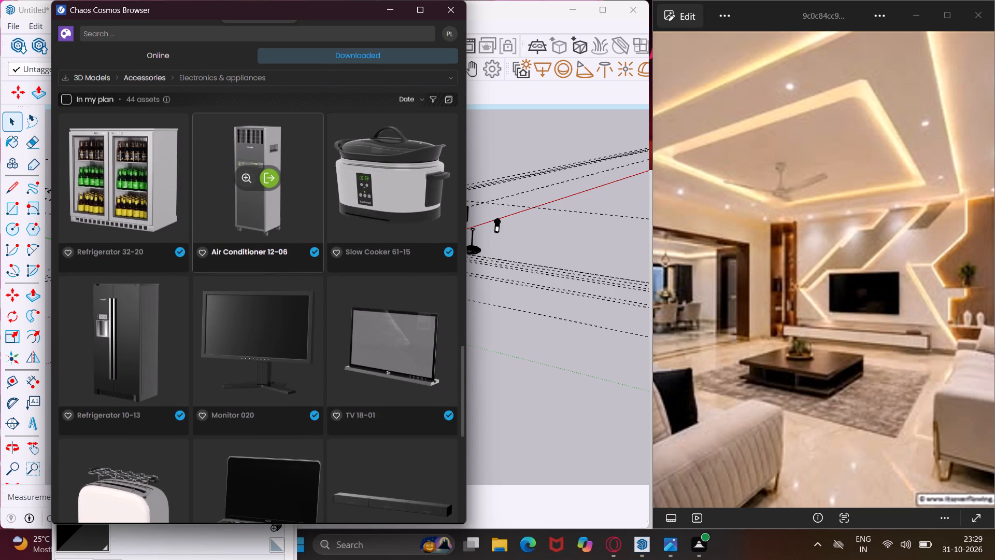
pyautogui.scroll(-7, 218, 236)
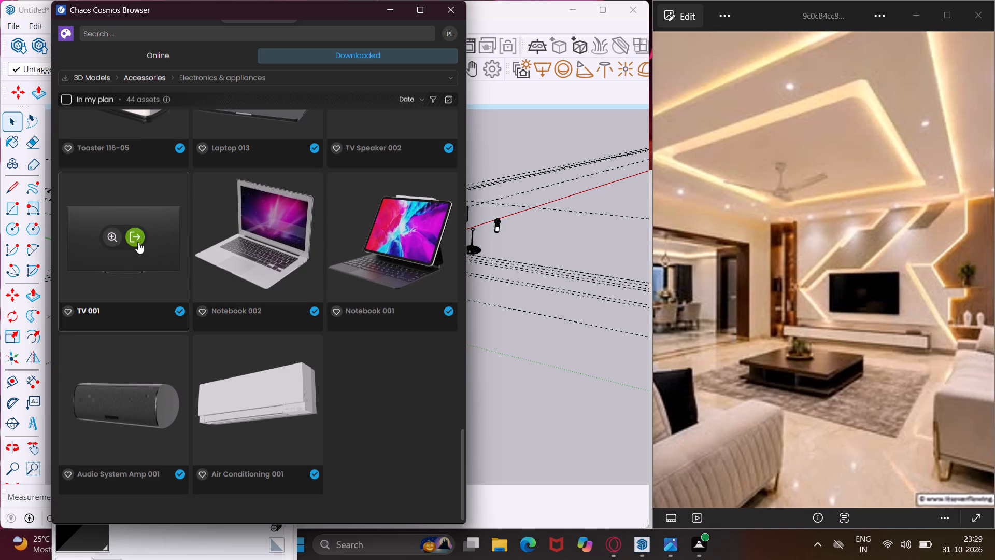
# Import TV 001 and place it outside the room beside the potted basil.
pyautogui.click(131, 234)
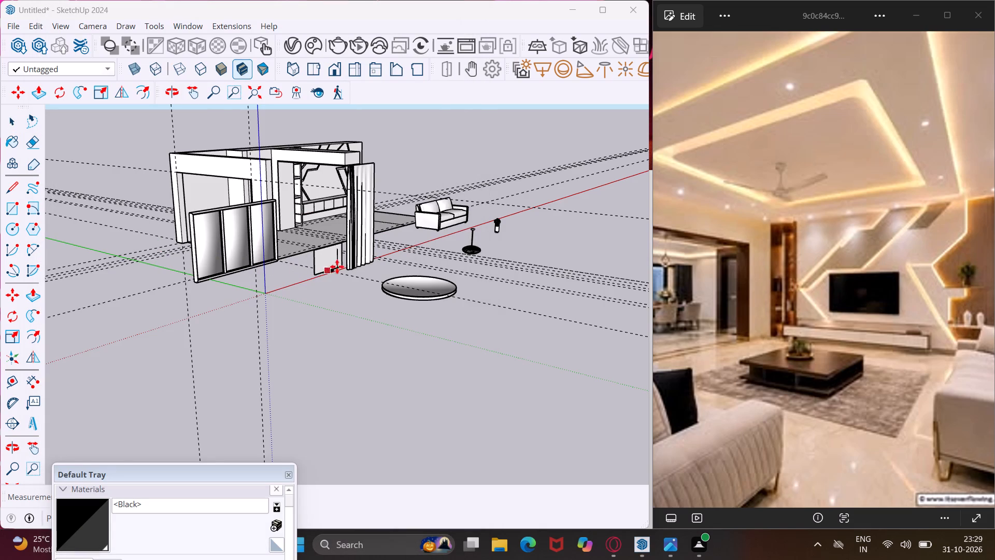
pyautogui.scroll(4, 500, 254)
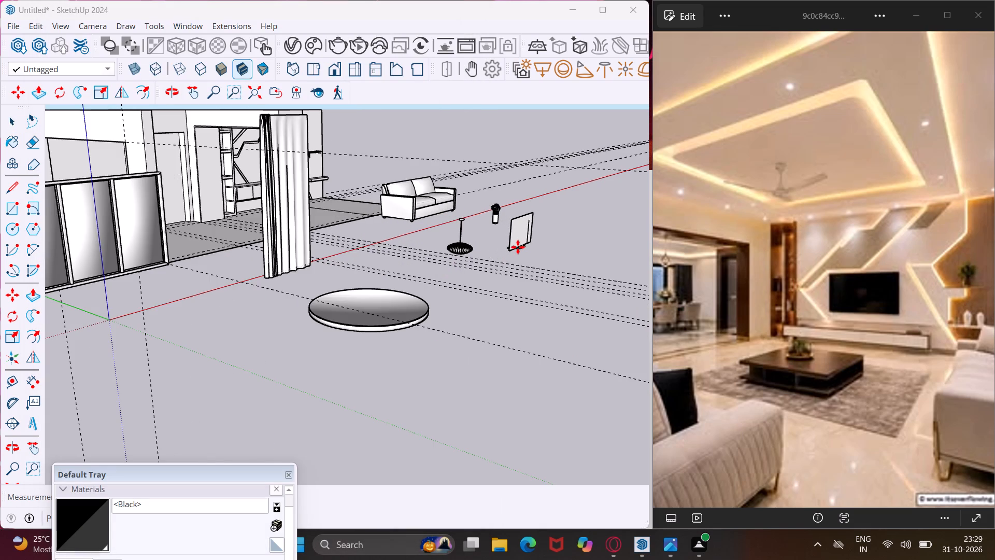
pyautogui.moveTo(518, 247); pyautogui.dragTo(577, 239, button='middle')
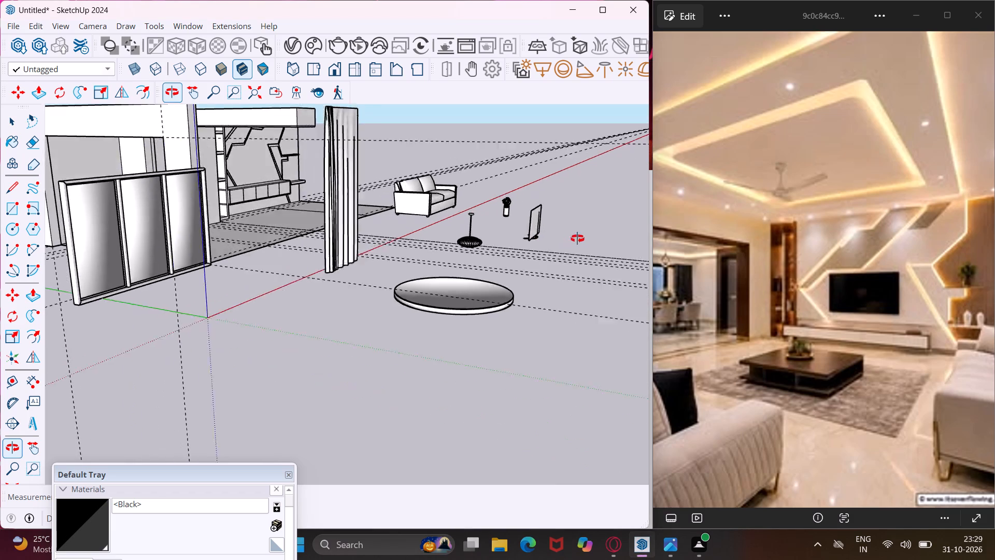
pyautogui.moveTo(577, 239); pyautogui.dragTo(524, 151, button='middle')
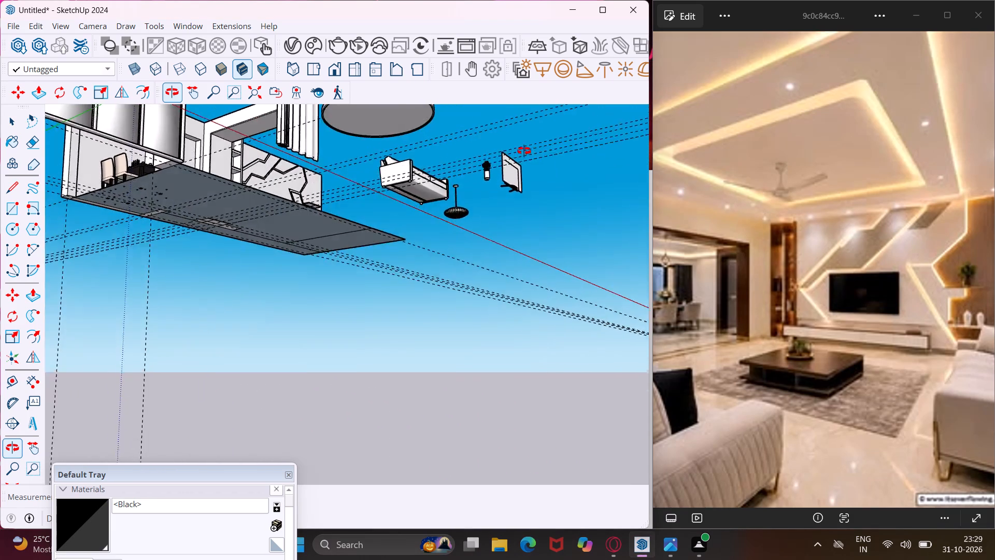
pyautogui.moveTo(524, 151); pyautogui.dragTo(489, 270, button='middle')
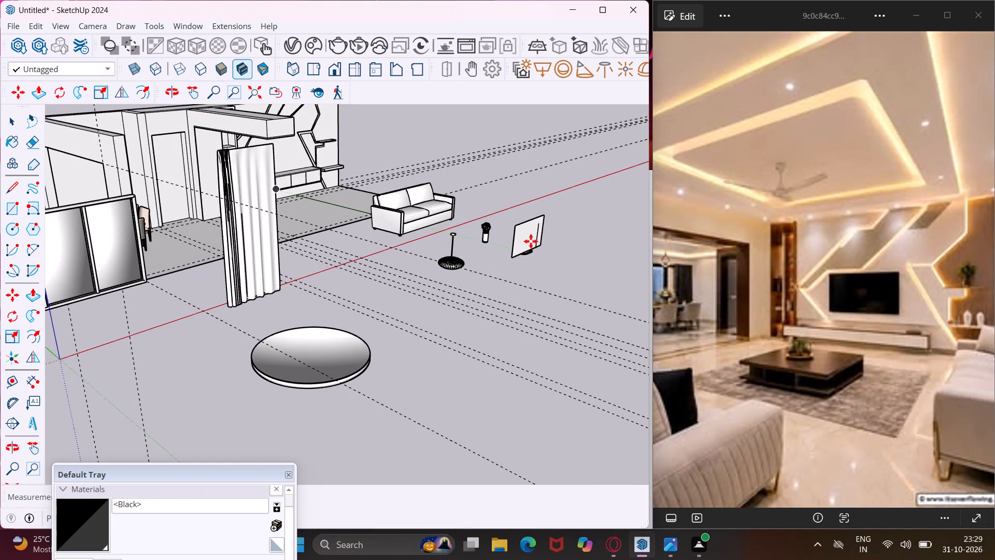
pyautogui.click(532, 240)
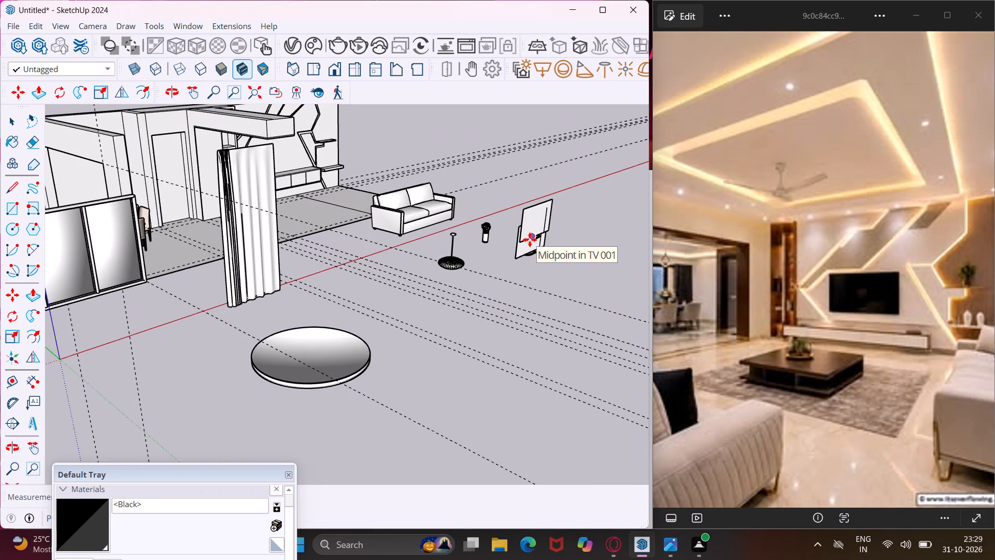
pyautogui.press('Escape')
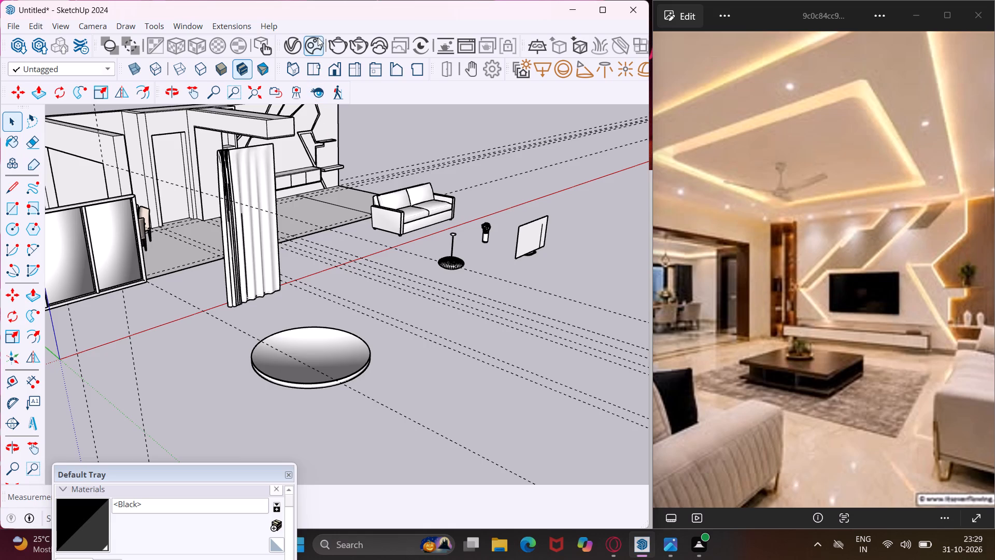
# From the downloaded electronics and appliances, import Fan 90-20 and place it on the ground outside the room beside the television.
pyautogui.click(318, 37)
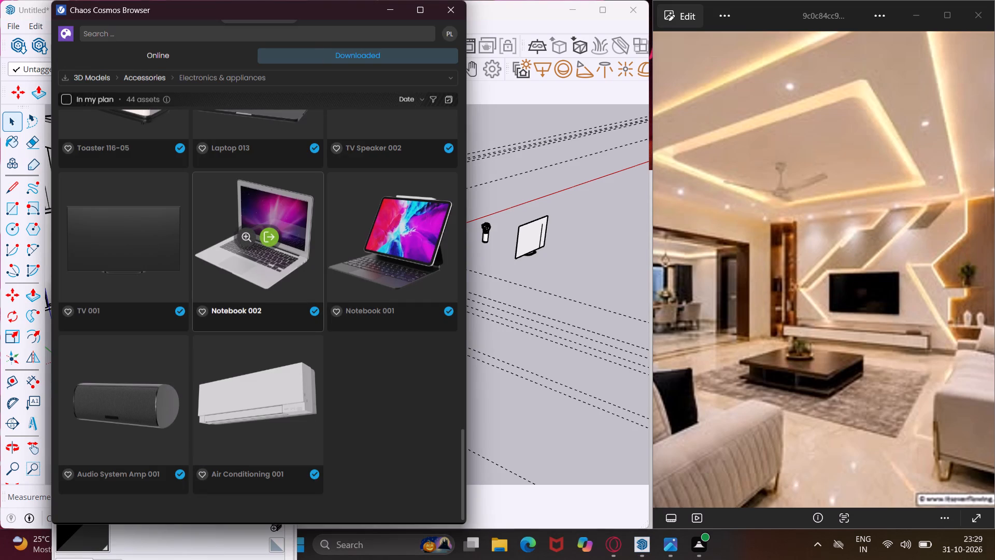
pyautogui.scroll(5, 254, 206)
pyautogui.scroll(13, 275, 140)
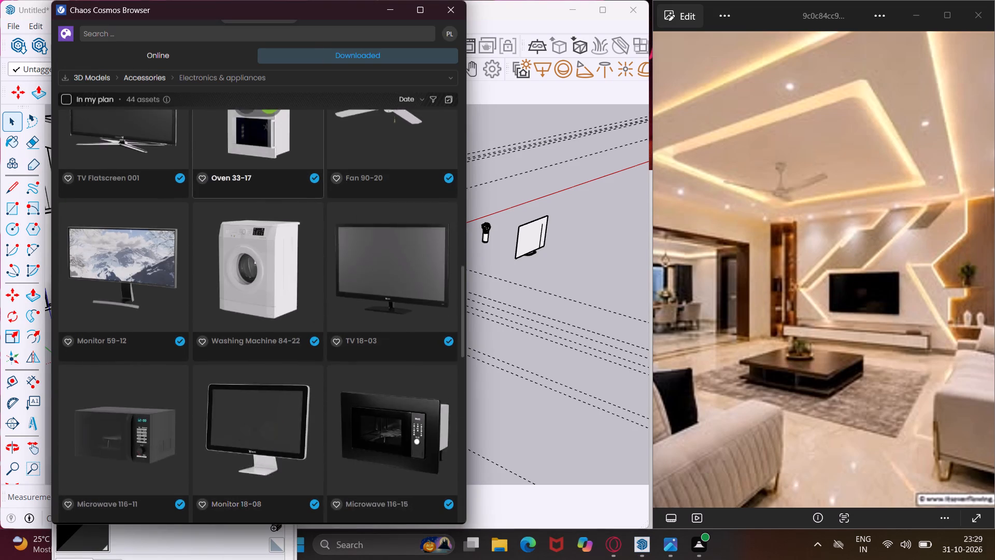
pyautogui.scroll(-2, 275, 153)
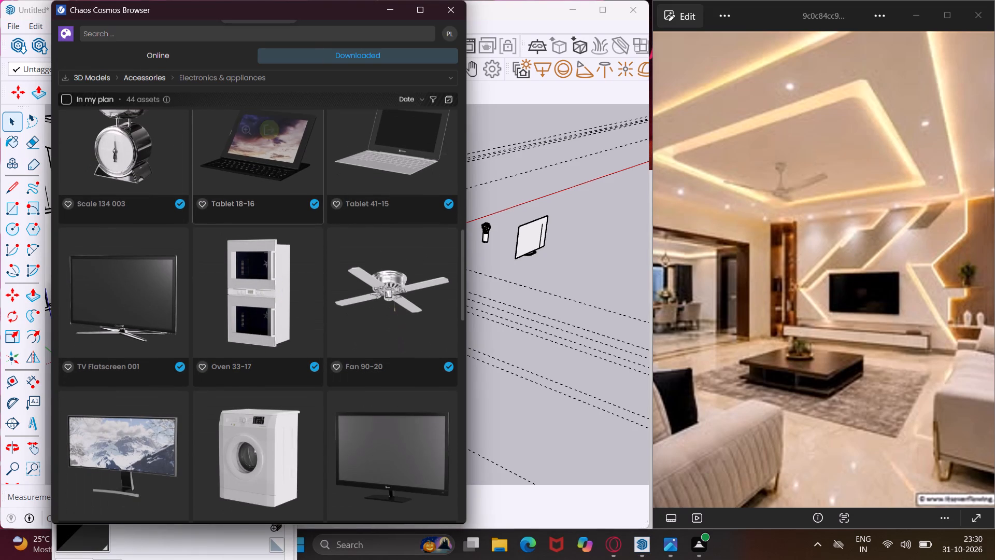
pyautogui.click(402, 291)
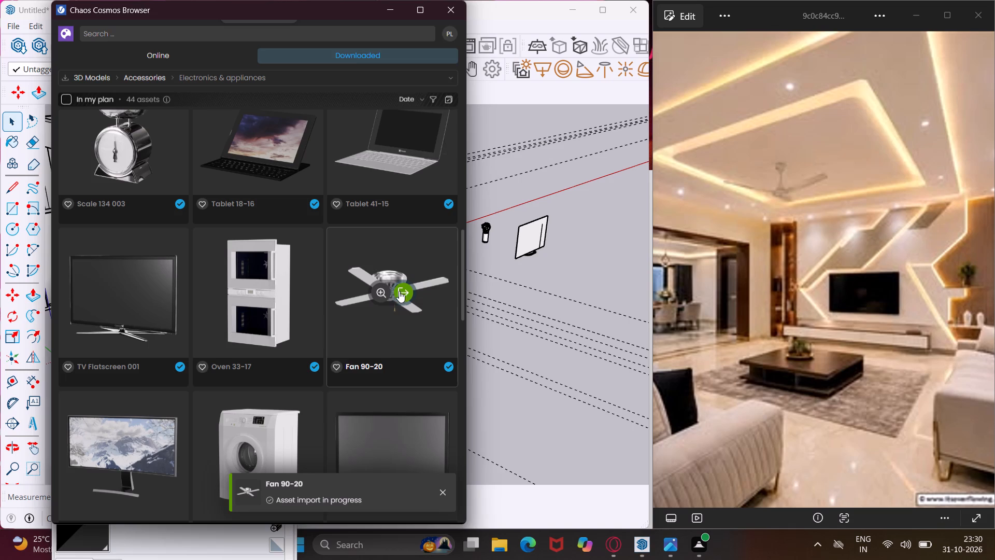
pyautogui.scroll(-3, 366, 309)
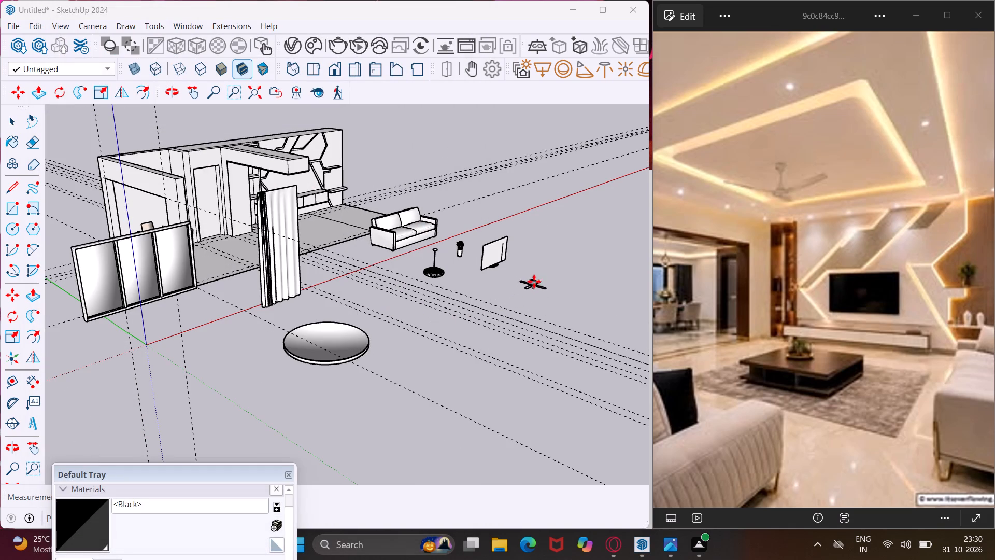
pyautogui.click(534, 280)
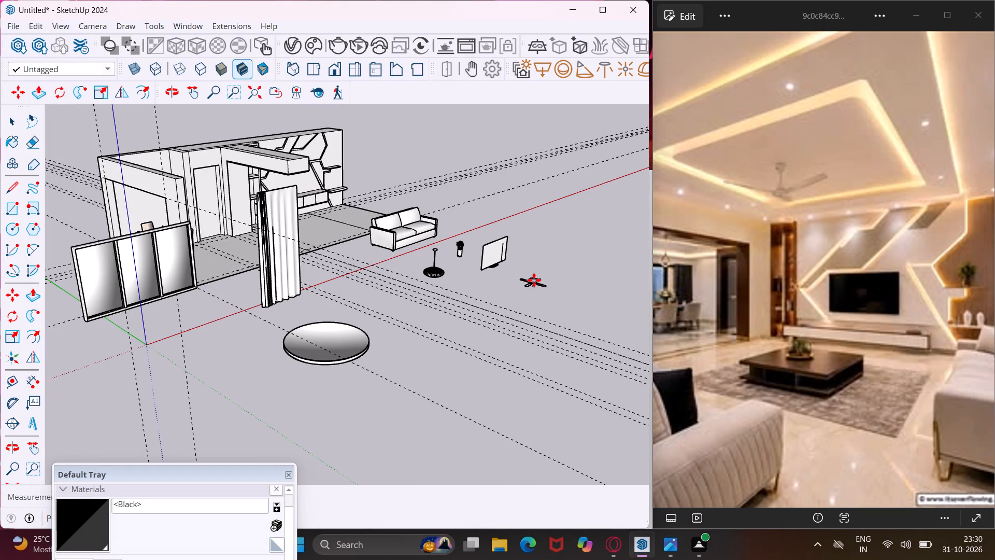
pyautogui.press('Escape')
# Browse the downloaded Sanitary, Sculptures, Tableware & food and Toys & hobbies categories for shelf decor.
pyautogui.click(364, 79)
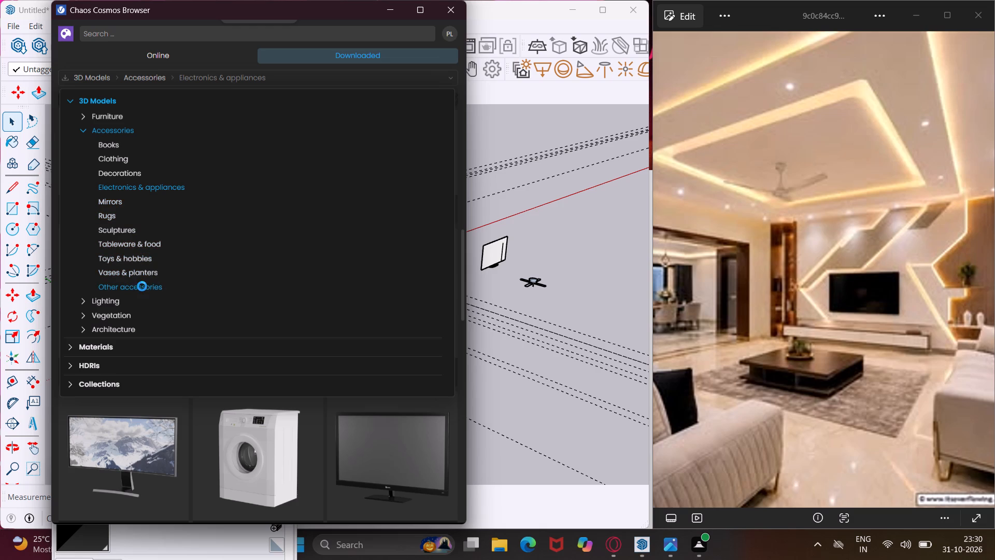
pyautogui.click(83, 314)
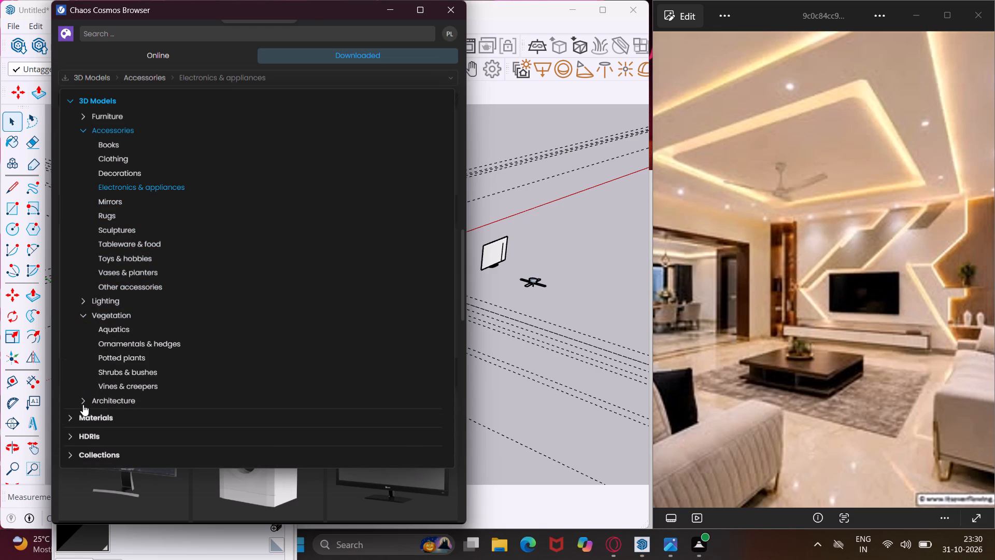
pyautogui.click(81, 403)
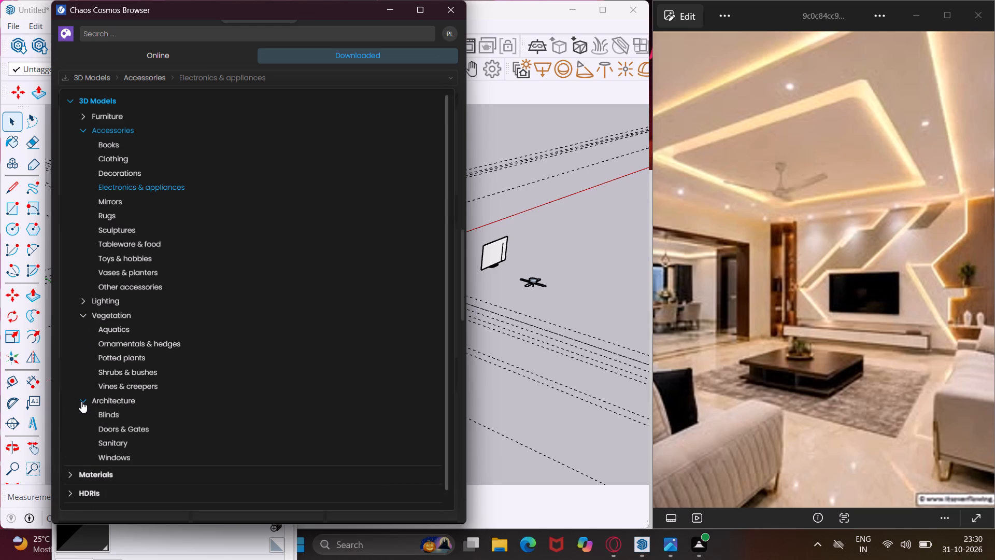
pyautogui.click(106, 444)
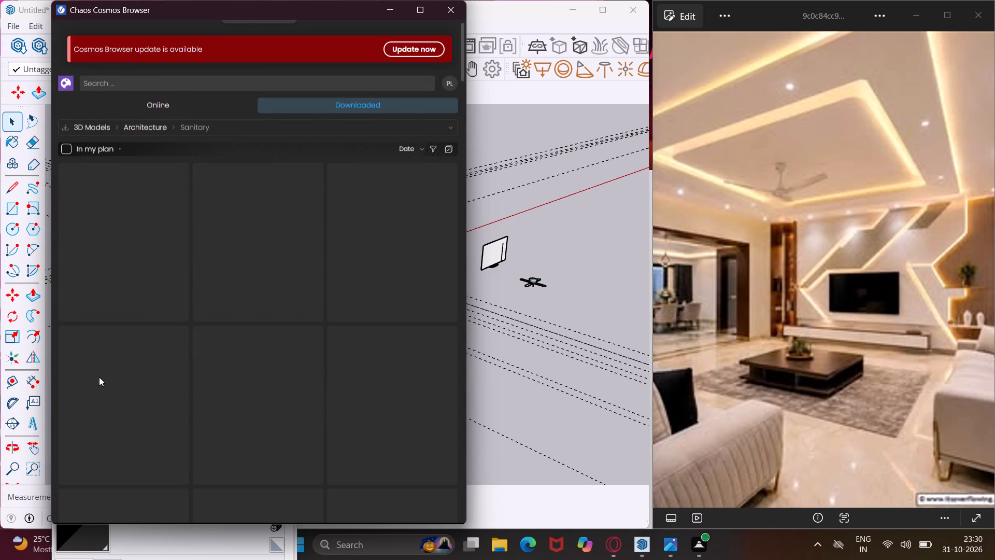
pyautogui.click(332, 123)
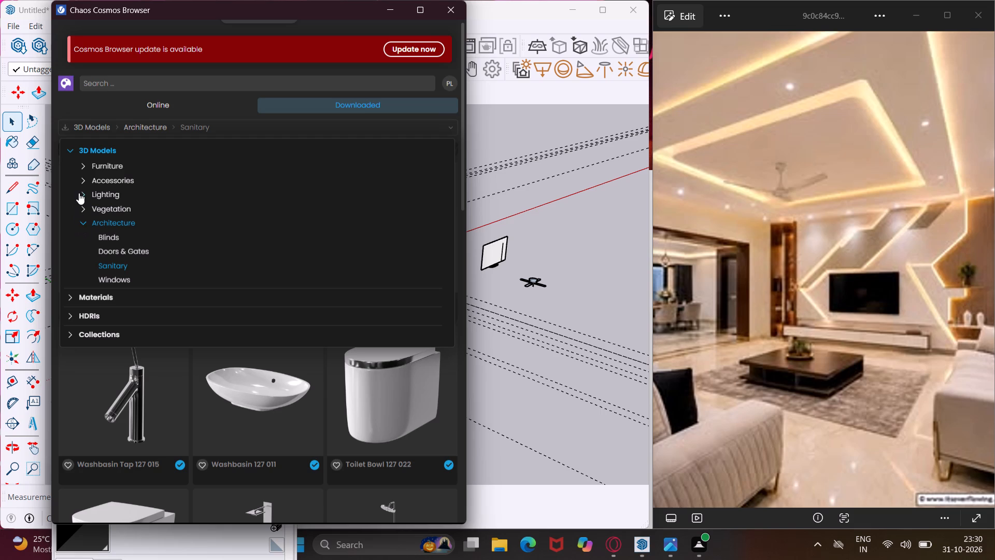
pyautogui.click(81, 180)
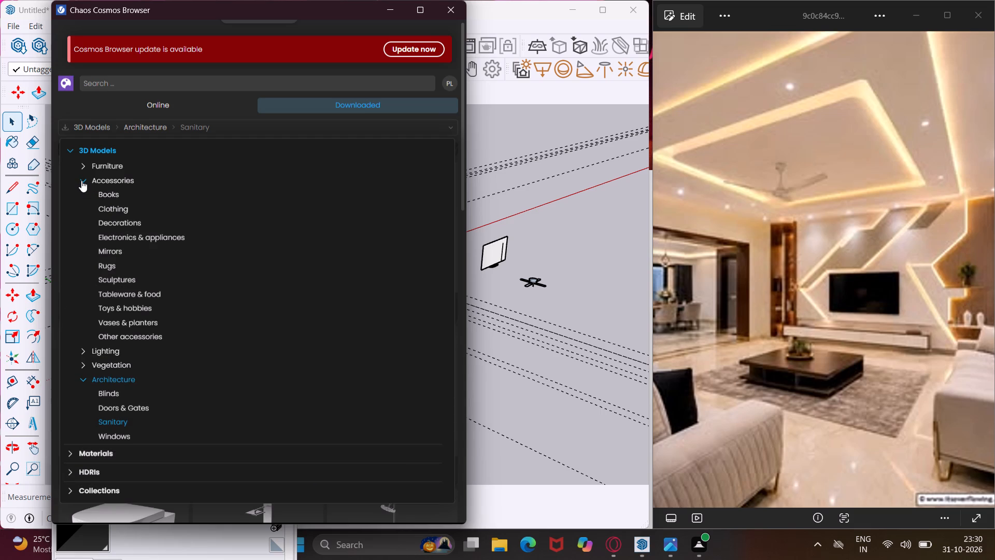
pyautogui.click(102, 284)
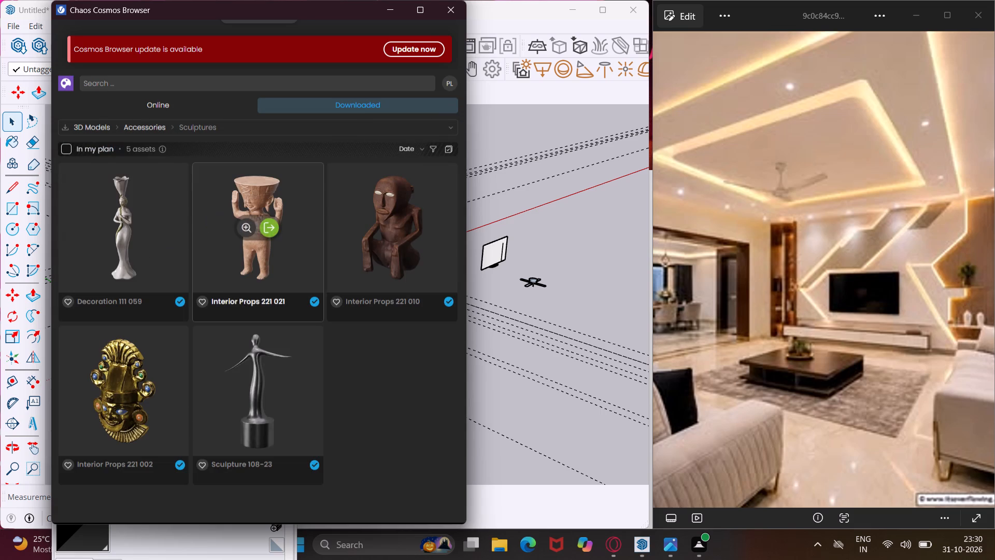
pyautogui.click(303, 132)
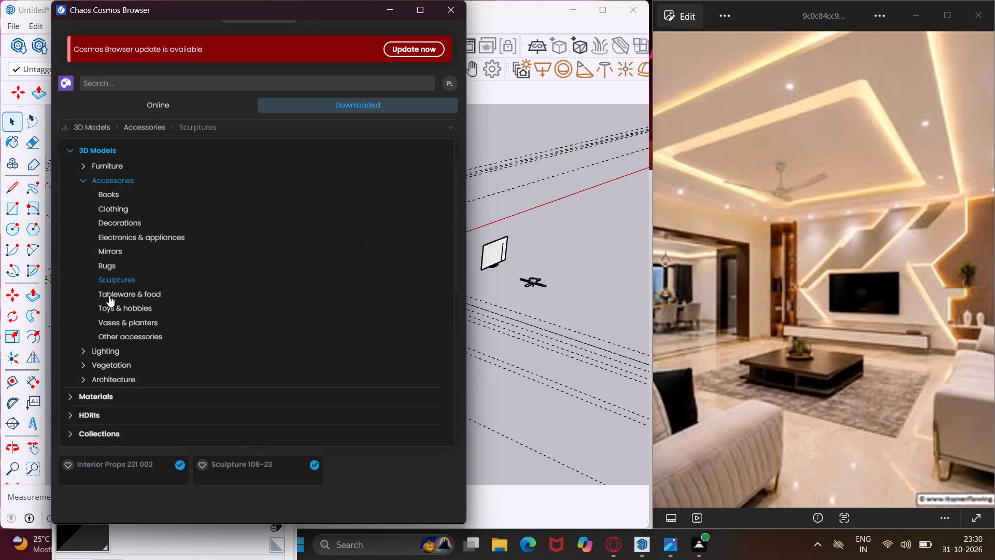
pyautogui.click(107, 299)
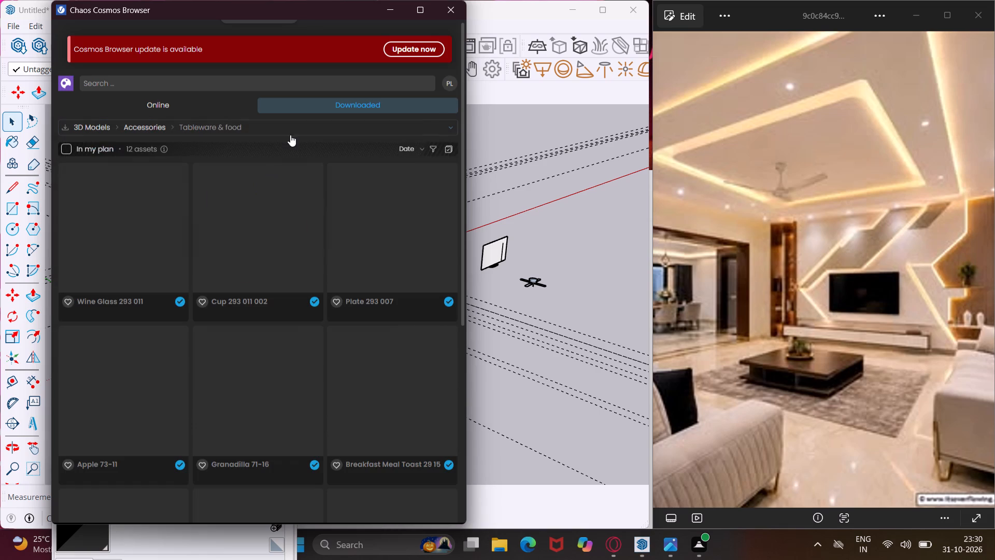
pyautogui.click(291, 131)
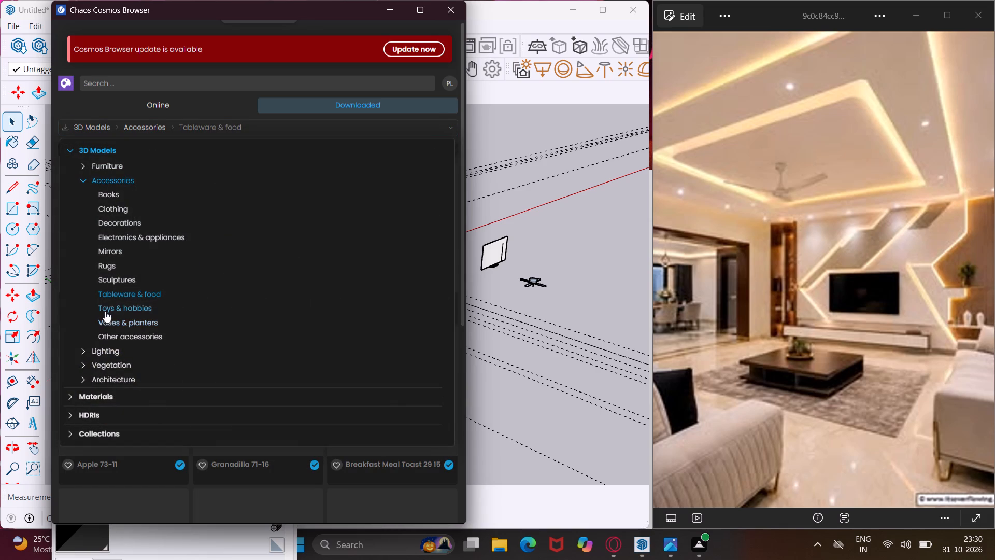
pyautogui.click(105, 311)
# From the downloaded Vases & planters, import Vase 014 and place two of them side by side on the lower wall shelf beside the TV unit.
pyautogui.click(303, 129)
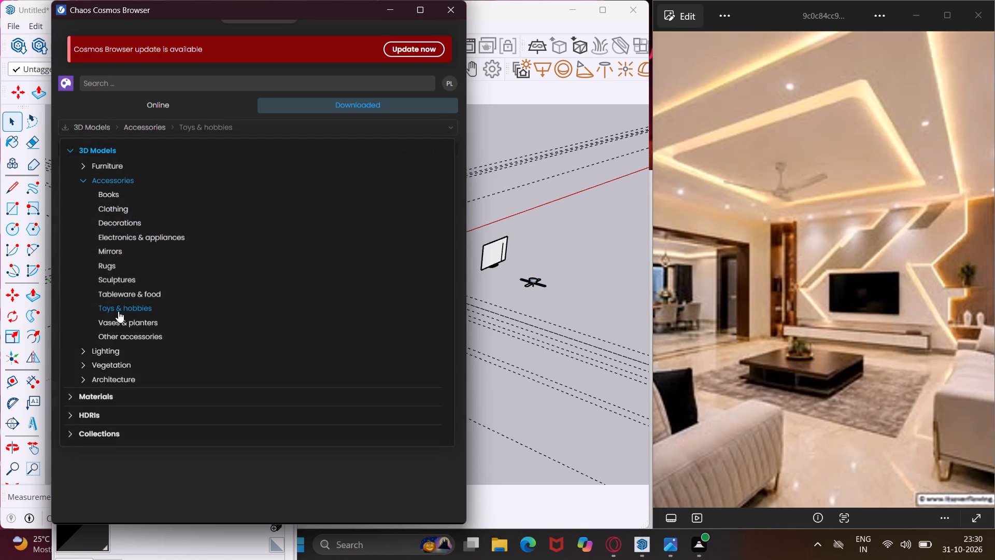
pyautogui.click(112, 324)
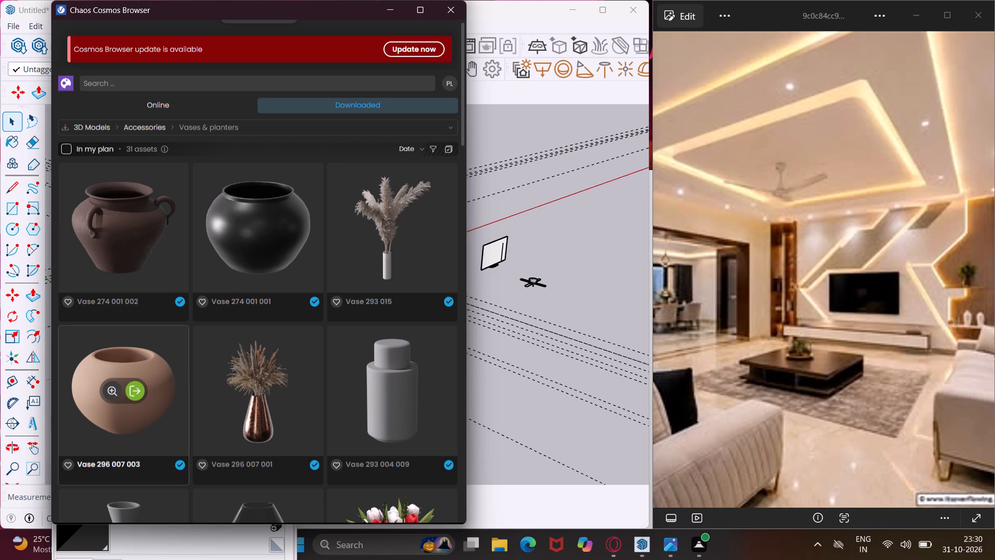
pyautogui.scroll(-4, 167, 354)
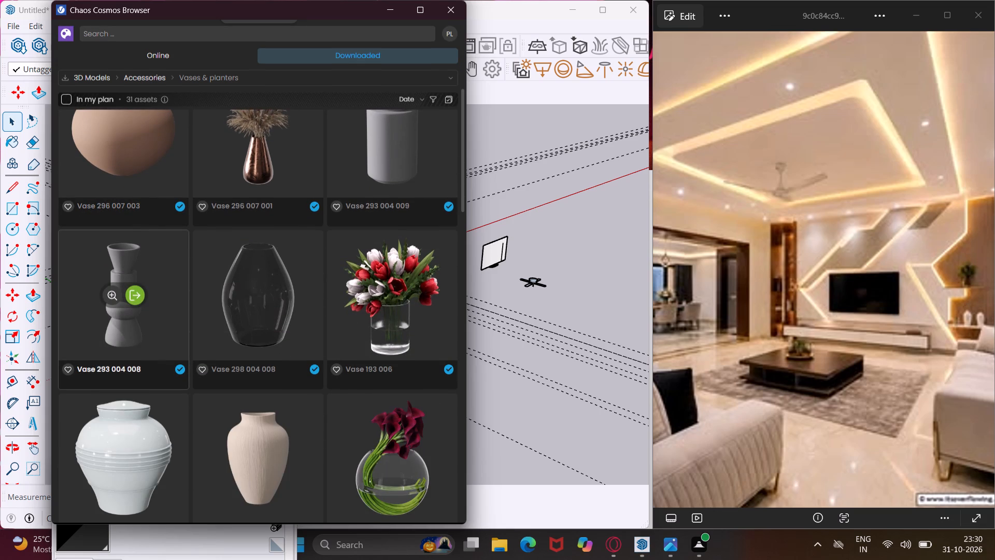
pyautogui.scroll(-2, 165, 359)
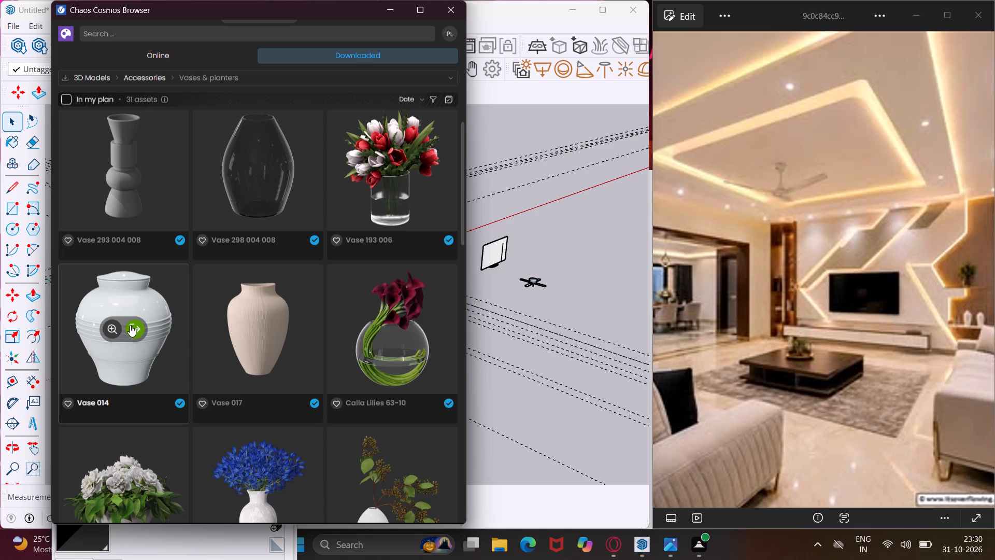
pyautogui.click(130, 324)
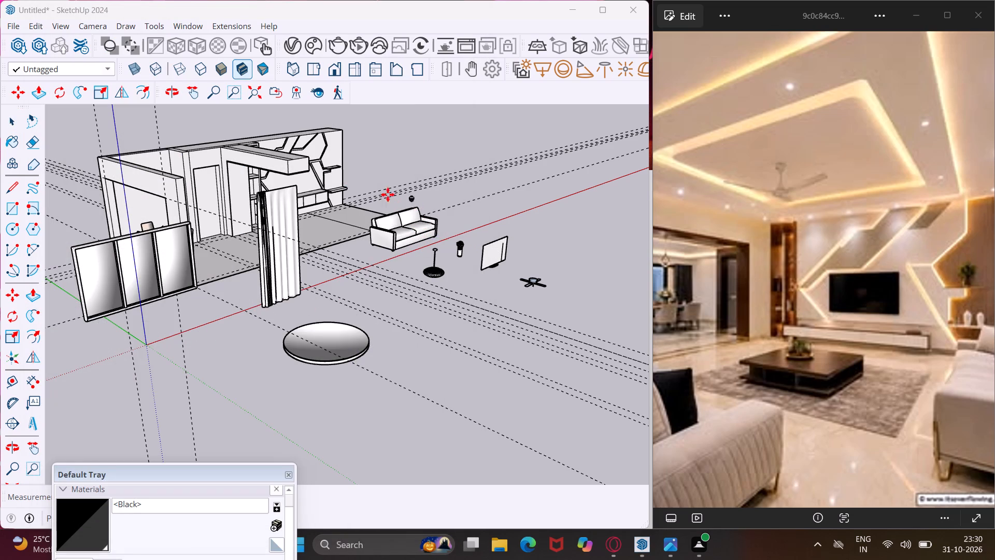
pyautogui.scroll(12, 334, 187)
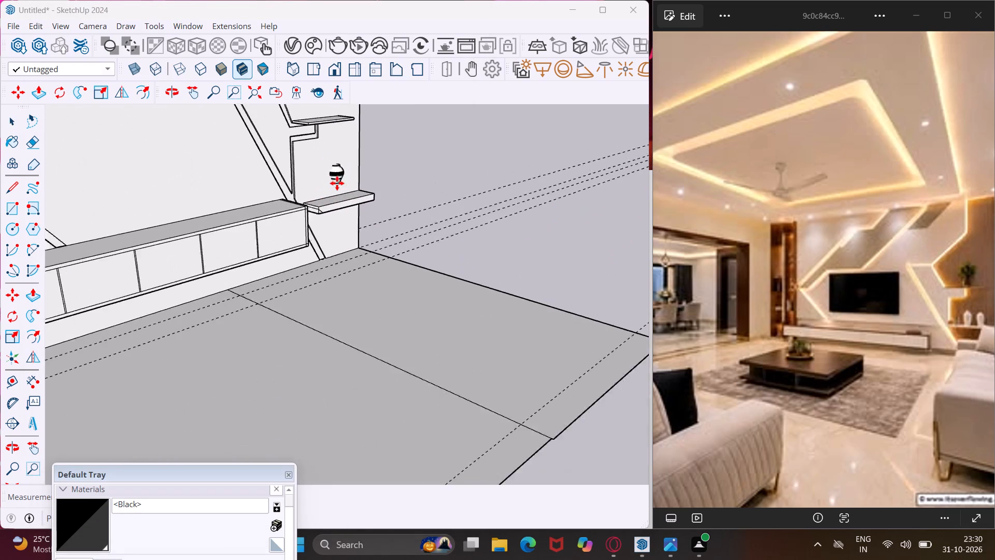
pyautogui.scroll(12, 337, 183)
pyautogui.moveTo(320, 216); pyautogui.dragTo(350, 279, button='middle')
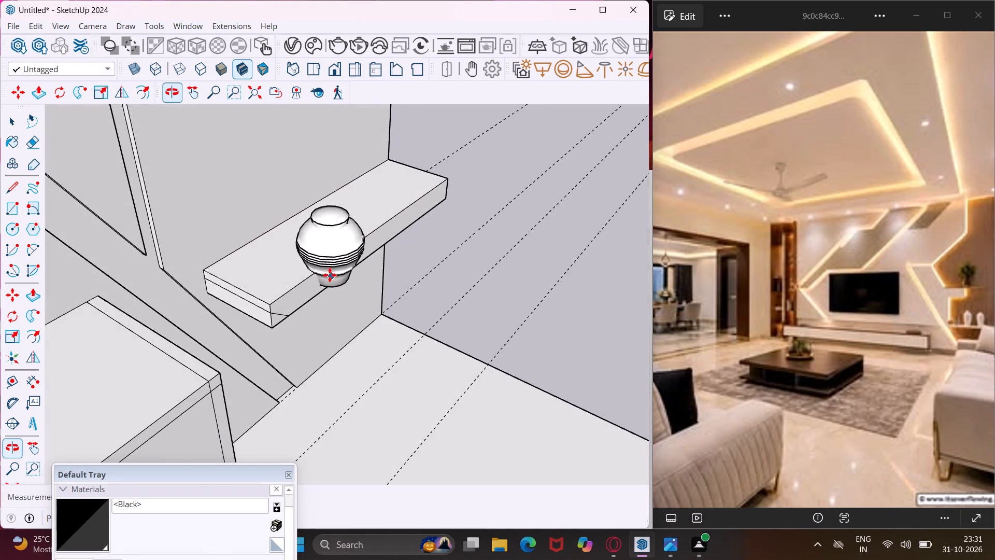
pyautogui.scroll(3, 313, 268)
pyautogui.click(292, 261)
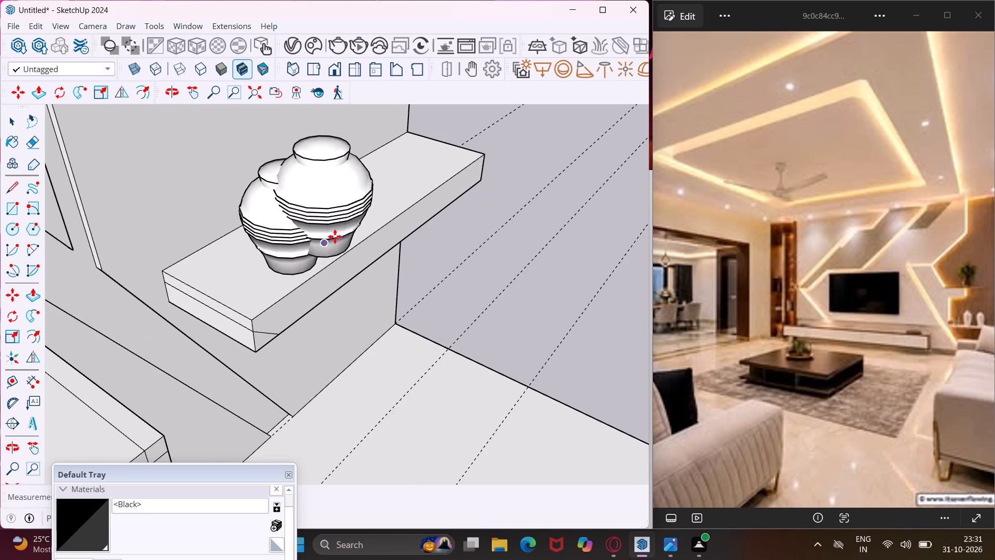
pyautogui.click(362, 214)
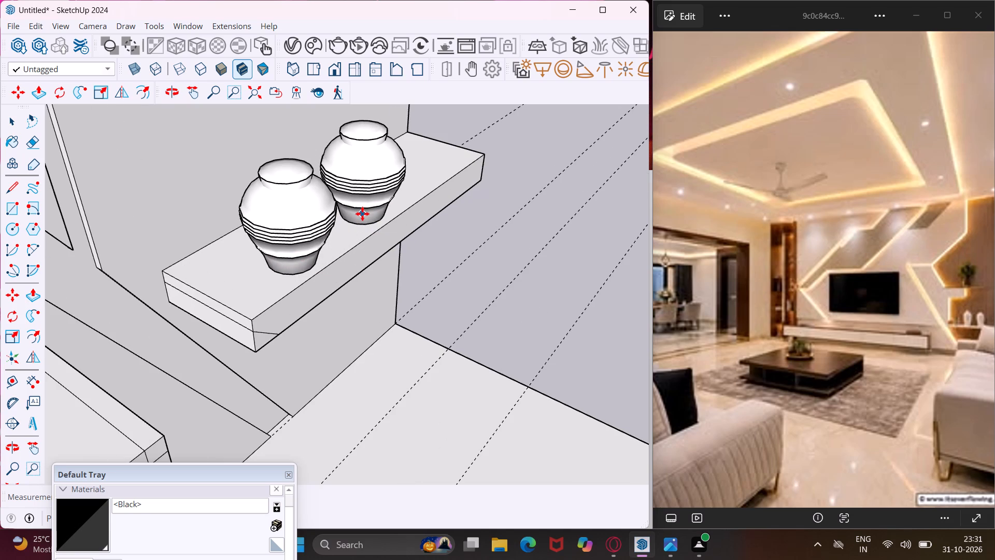
pyautogui.press('Escape')
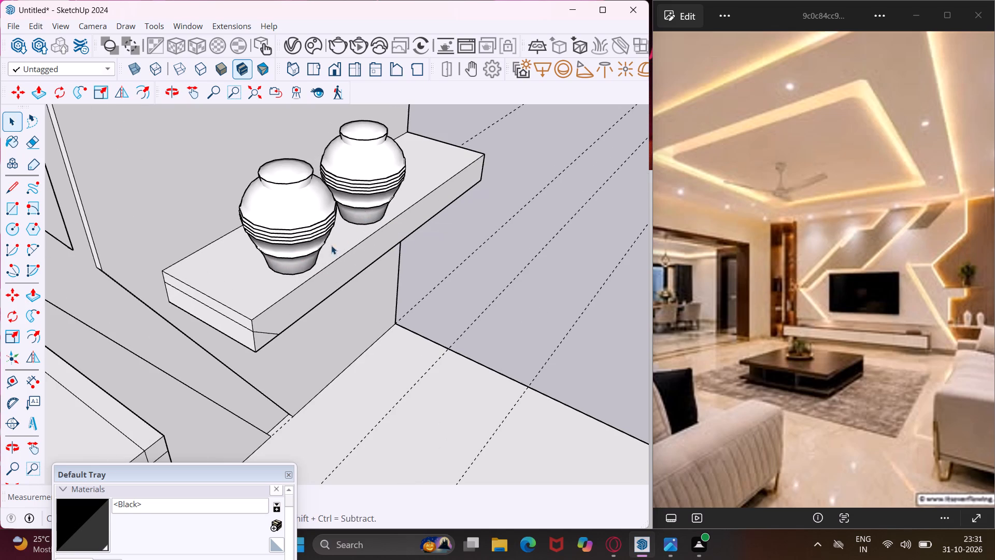
# Move the potted basil from outside the room onto the upper wall shelf above the two vases.
pyautogui.scroll(-6, 269, 255)
pyautogui.moveTo(328, 233); pyautogui.dragTo(275, 255, button='middle')
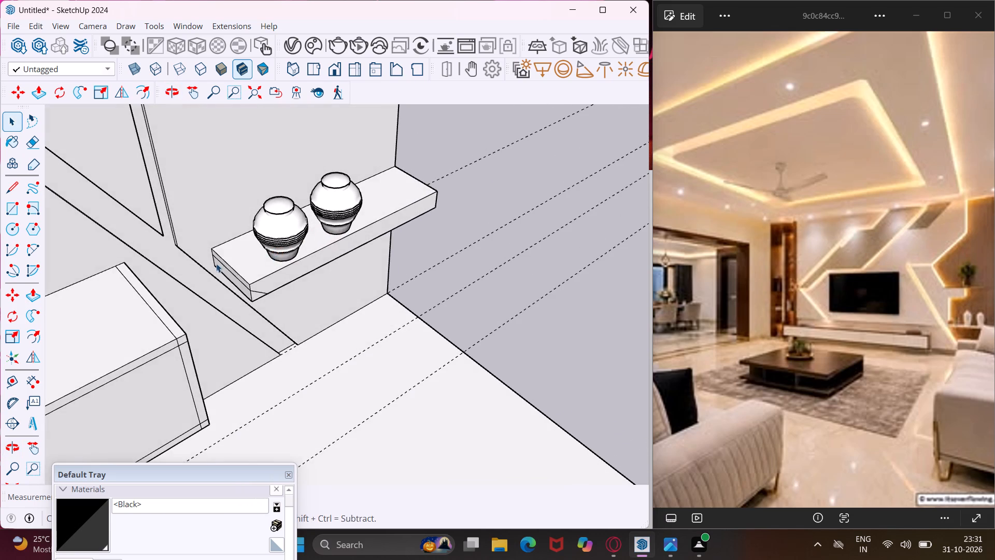
pyautogui.scroll(-20, 216, 264)
pyautogui.scroll(-6, 237, 235)
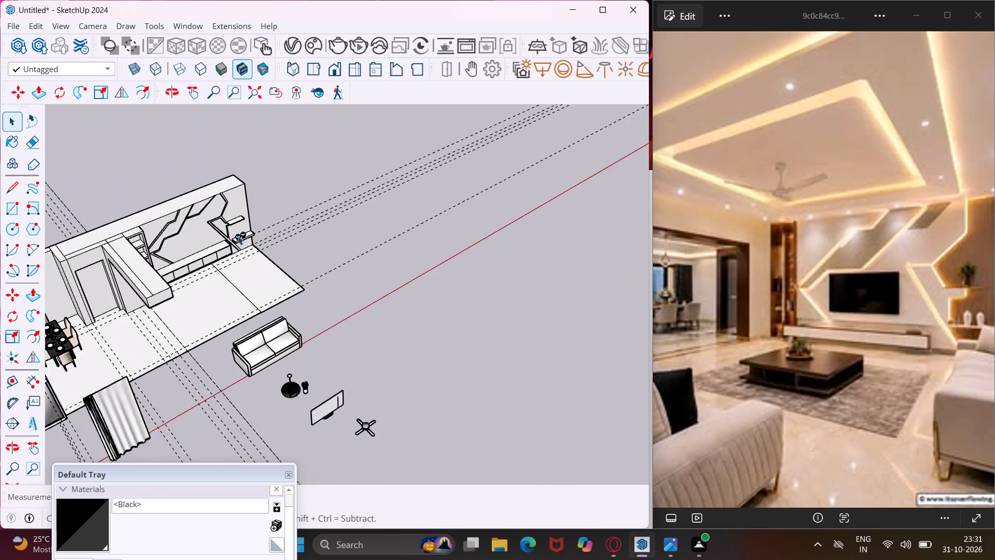
pyautogui.scroll(-4, 238, 236)
pyautogui.scroll(10, 283, 323)
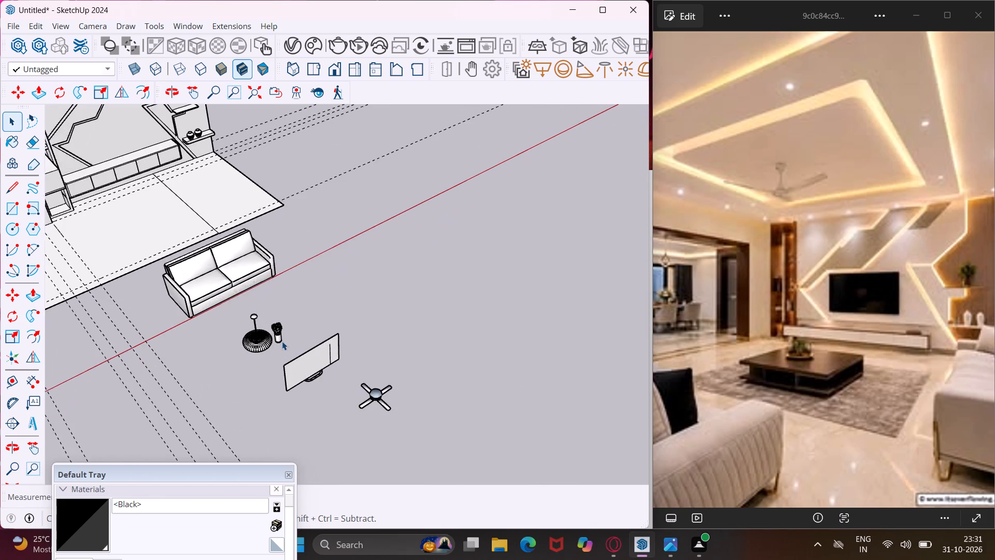
pyautogui.scroll(4, 280, 341)
pyautogui.click(276, 336)
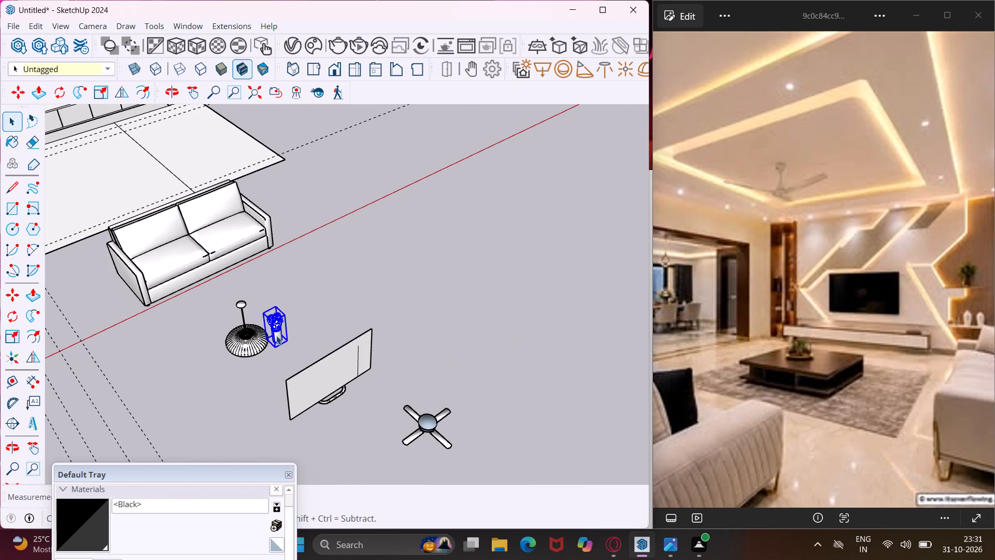
pyautogui.press('m')
pyautogui.scroll(9, 275, 341)
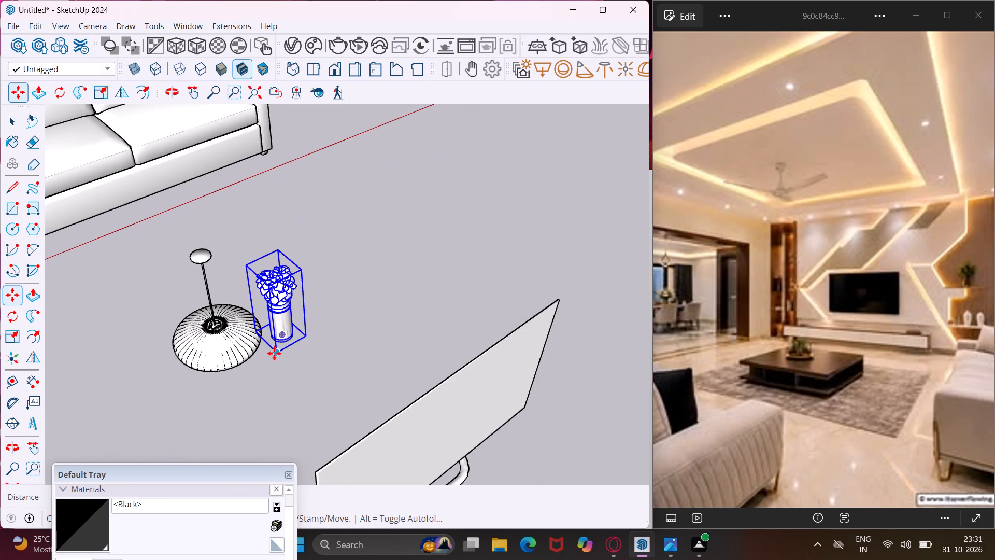
pyautogui.click(274, 353)
pyautogui.scroll(-18, 275, 306)
pyautogui.scroll(-3, 272, 304)
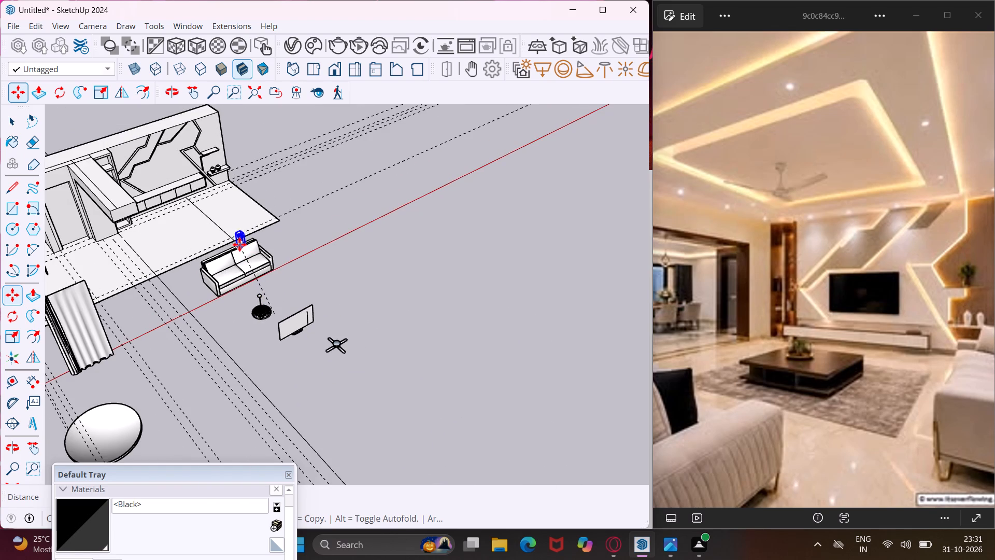
pyautogui.scroll(9, 208, 149)
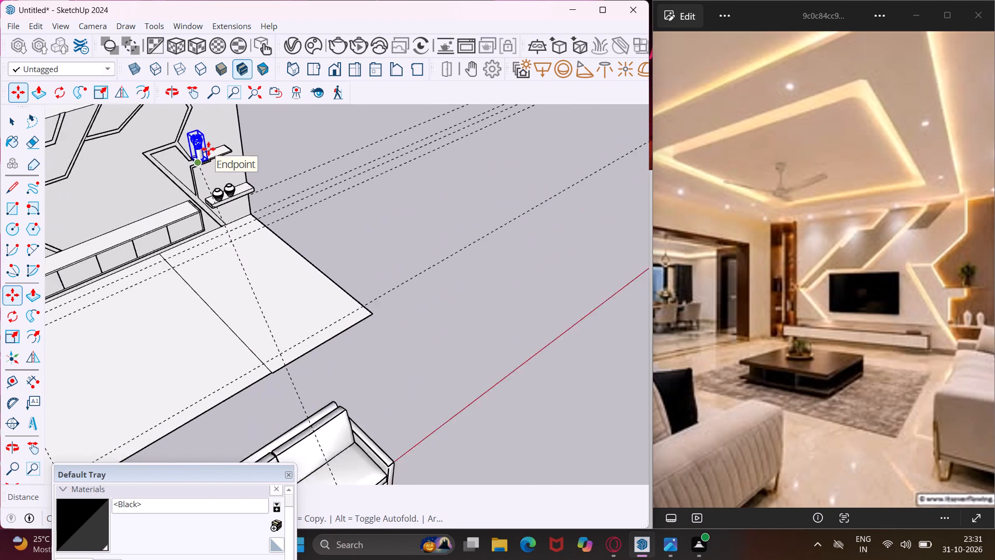
pyautogui.scroll(16, 208, 149)
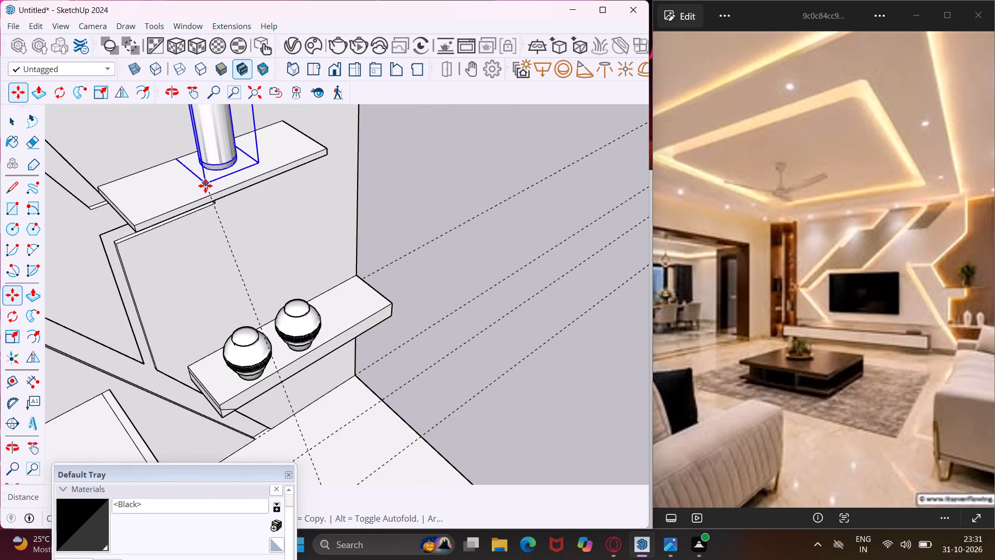
pyautogui.click(184, 201)
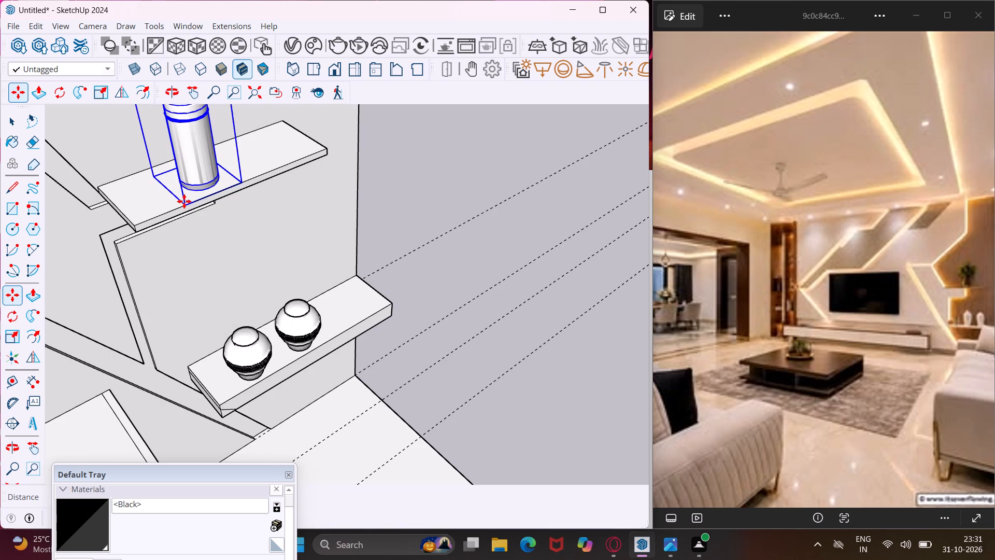
# From the downloaded rug models, import Rug 293 007 and place it on the ground outside the room, beyond the wall shelves.
pyautogui.press('Escape')
pyautogui.scroll(-4, 224, 287)
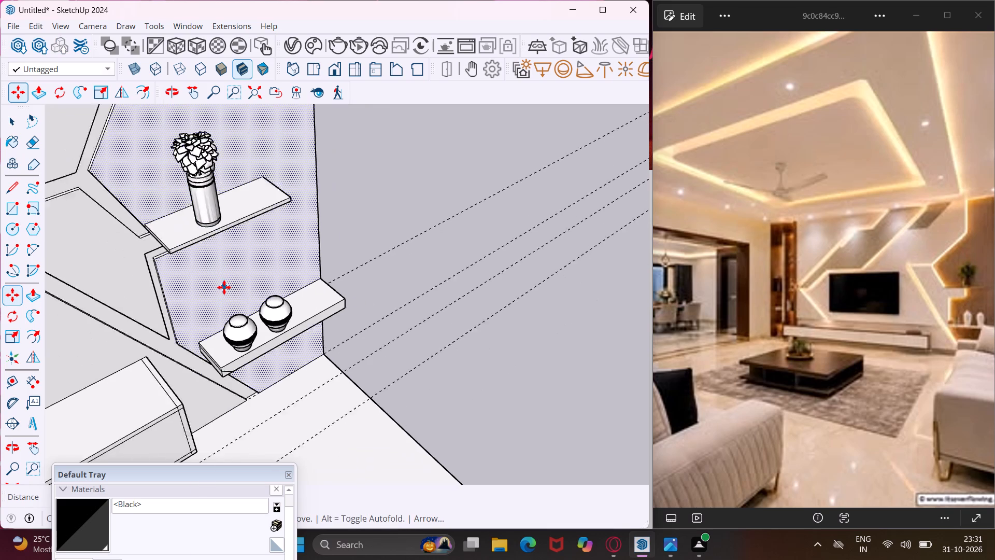
pyautogui.scroll(-2, 224, 287)
pyautogui.click(307, 44)
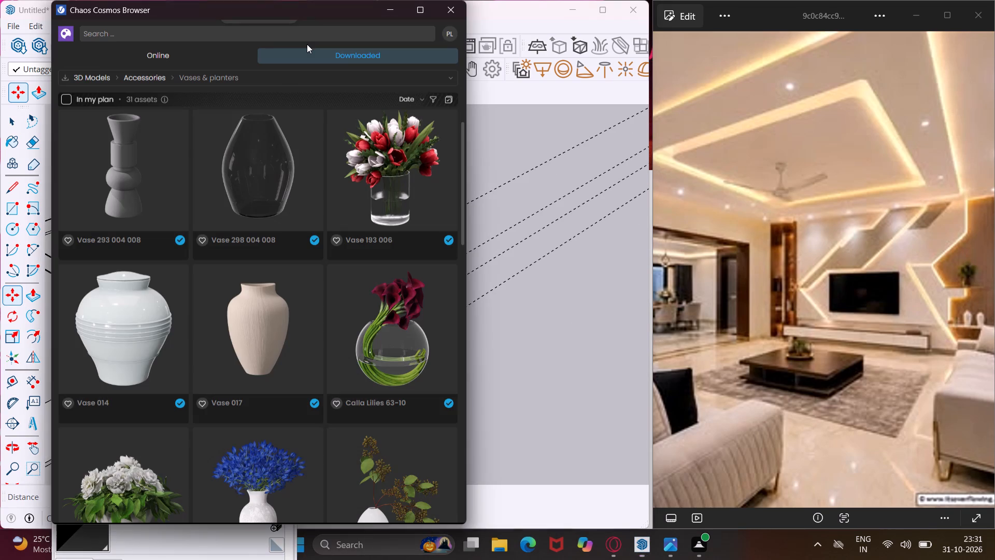
pyautogui.click(218, 37)
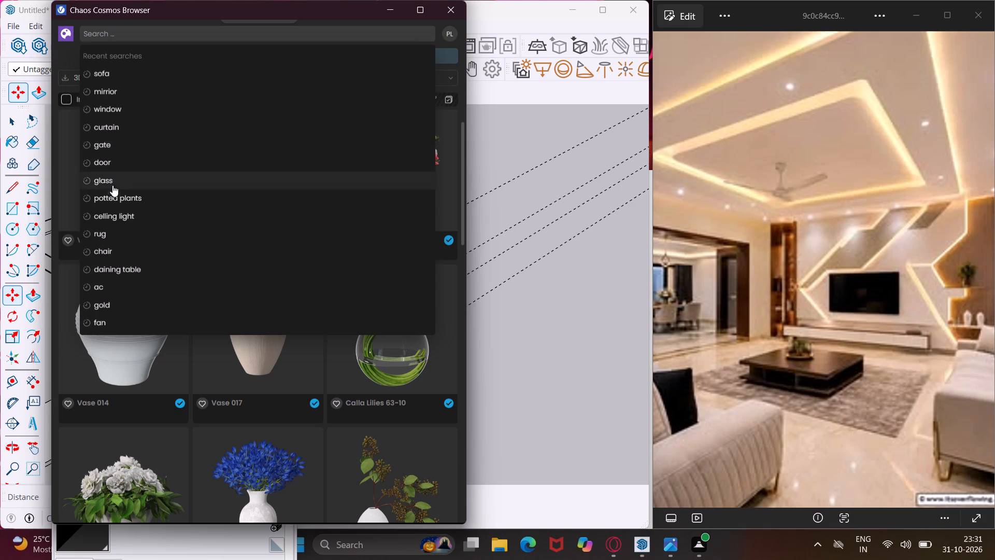
pyautogui.click(115, 233)
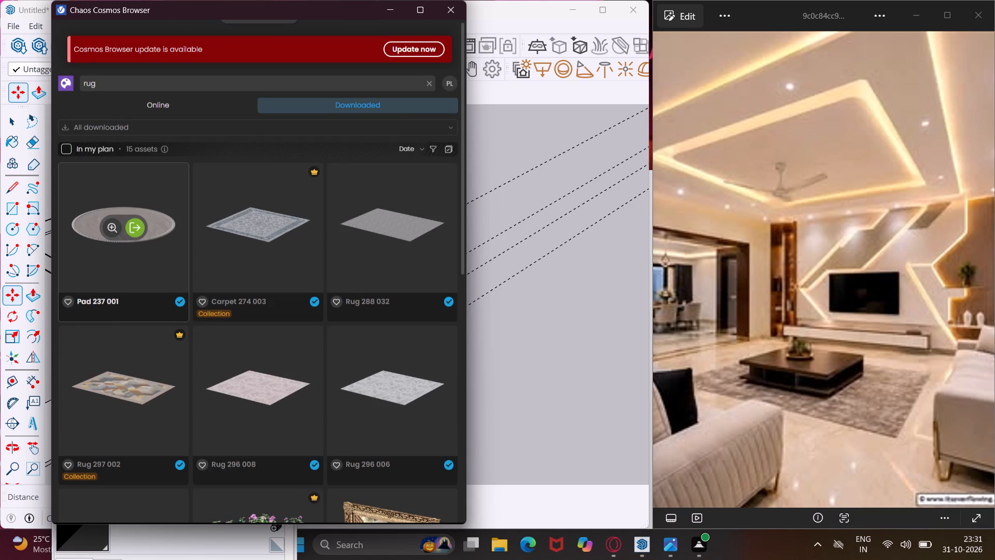
pyautogui.scroll(-3, 184, 288)
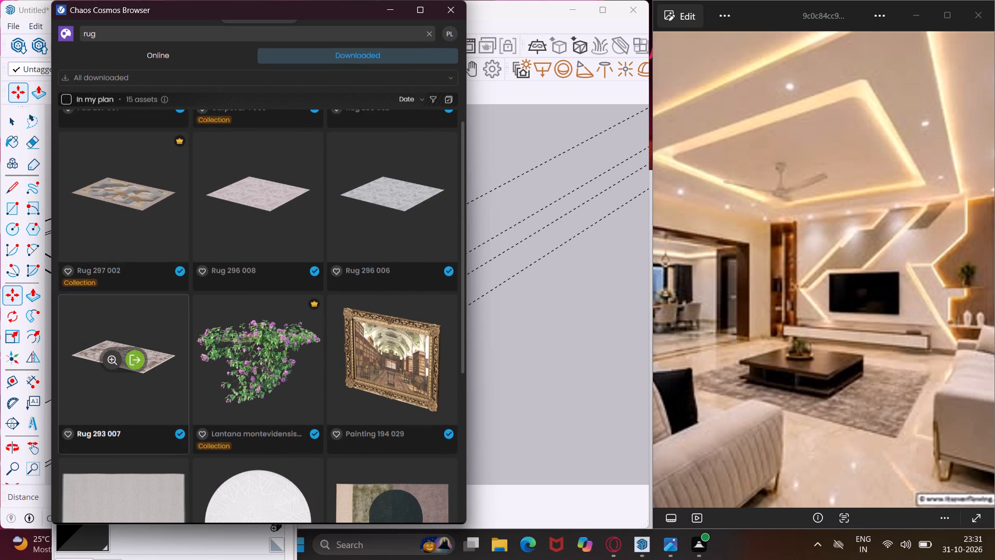
pyautogui.click(134, 363)
pyautogui.scroll(-3, 205, 335)
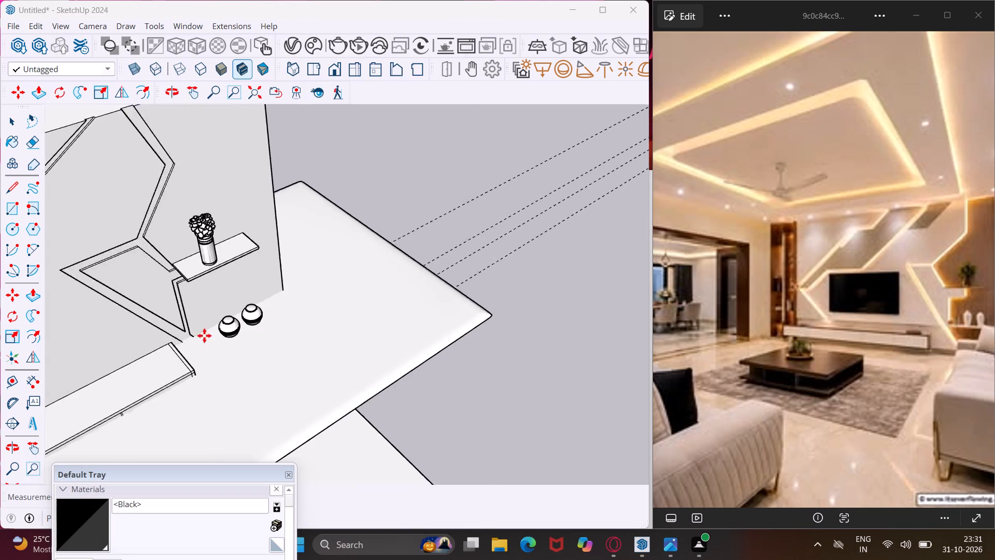
pyautogui.scroll(-6, 204, 335)
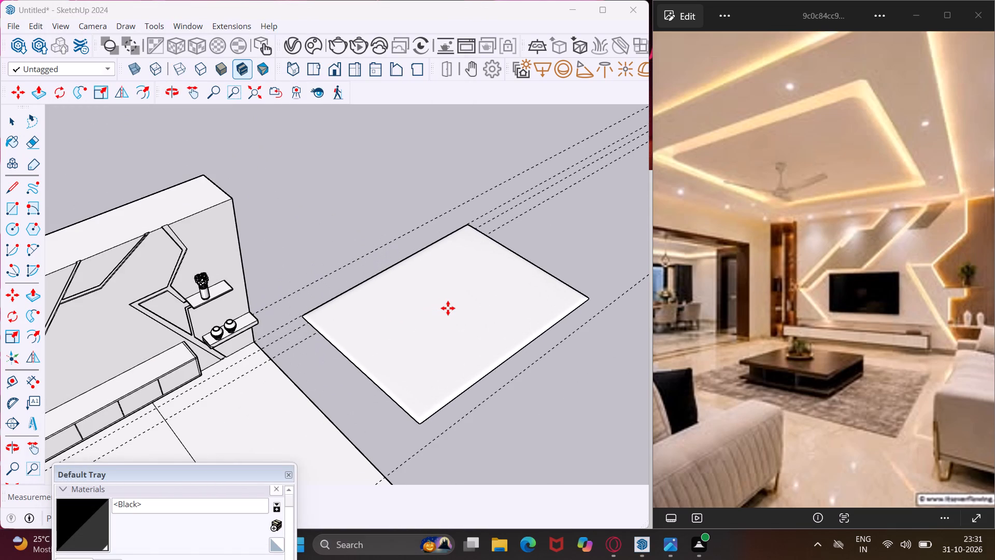
pyautogui.click(448, 308)
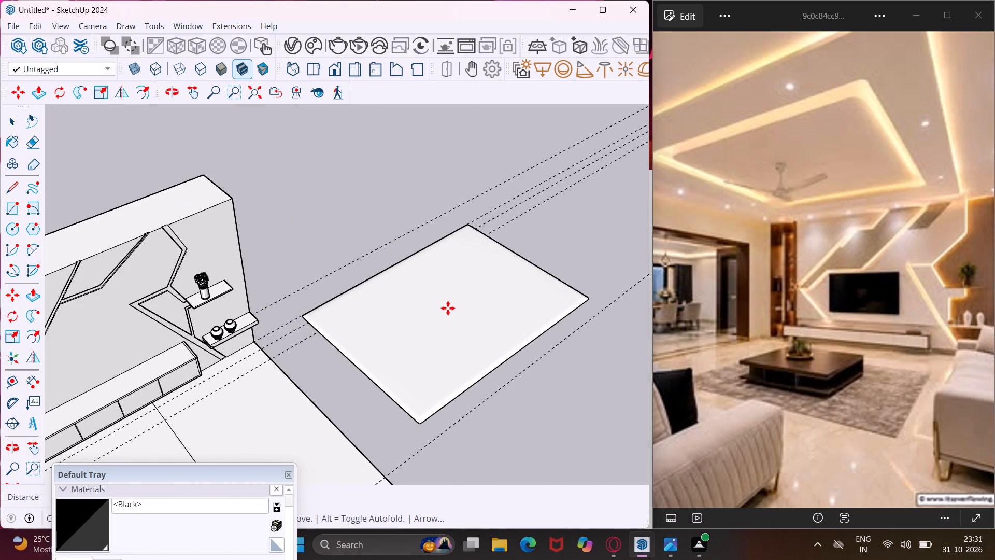
pyautogui.press('Escape')
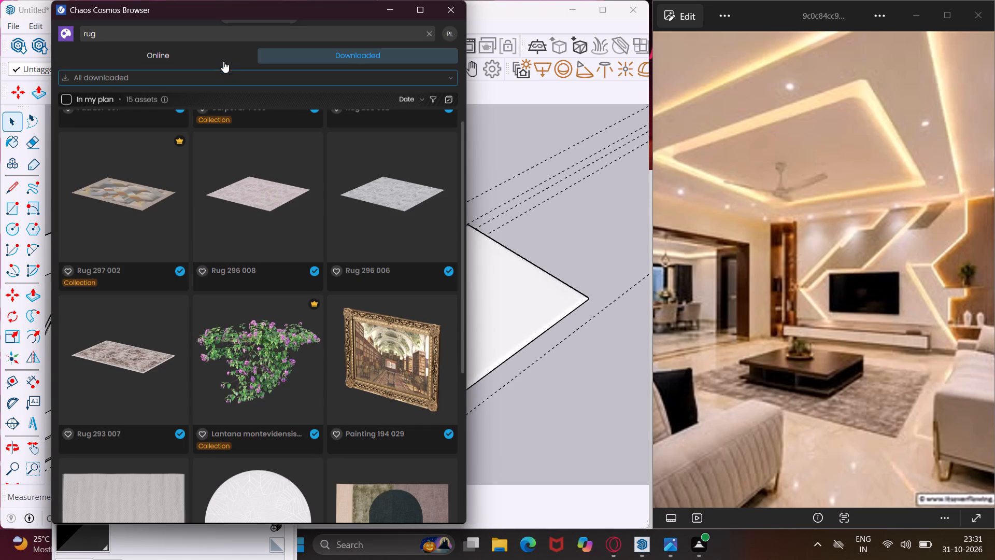
# Search the downloaded assets for door, import Door 243 053 and place it on the ground outside the room between the sofa and television.
pyautogui.click(214, 31)
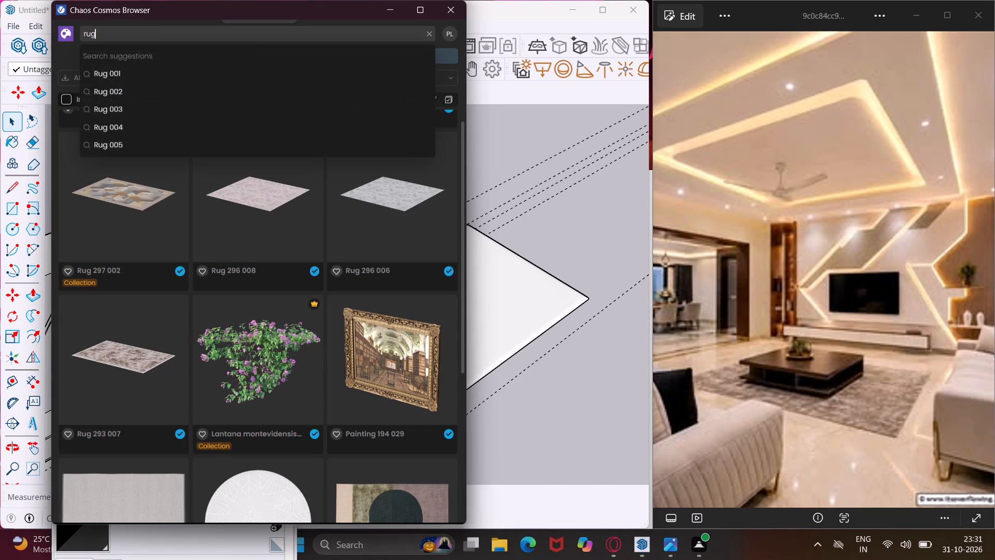
pyautogui.press('BackSpace')
pyautogui.press('BackSpace')
pyautogui.press('BackSpace')
pyautogui.press('BackSpace')
pyautogui.press('BackSpace')
pyautogui.press('BackSpace')
pyautogui.press('BackSpace')
pyautogui.press('BackSpace')
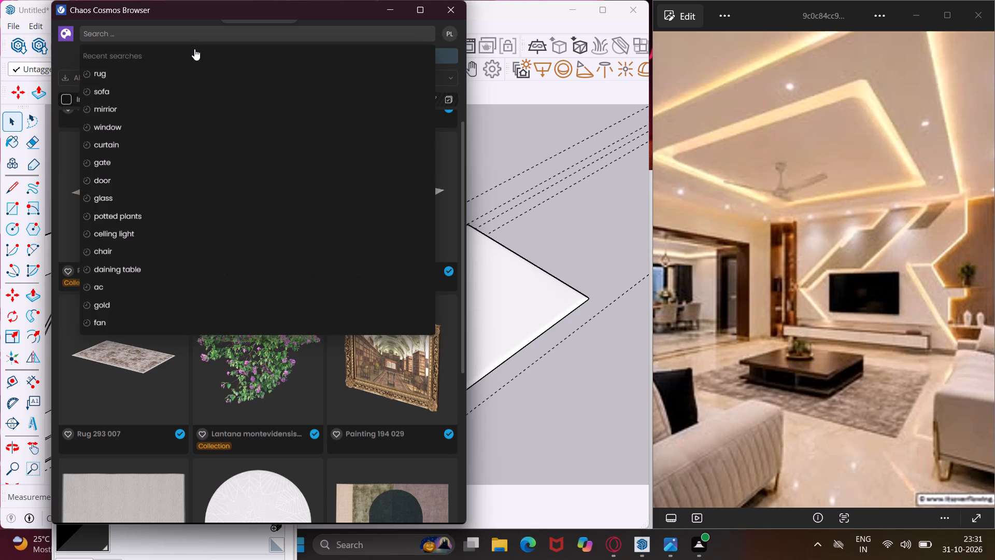
pyautogui.click(122, 179)
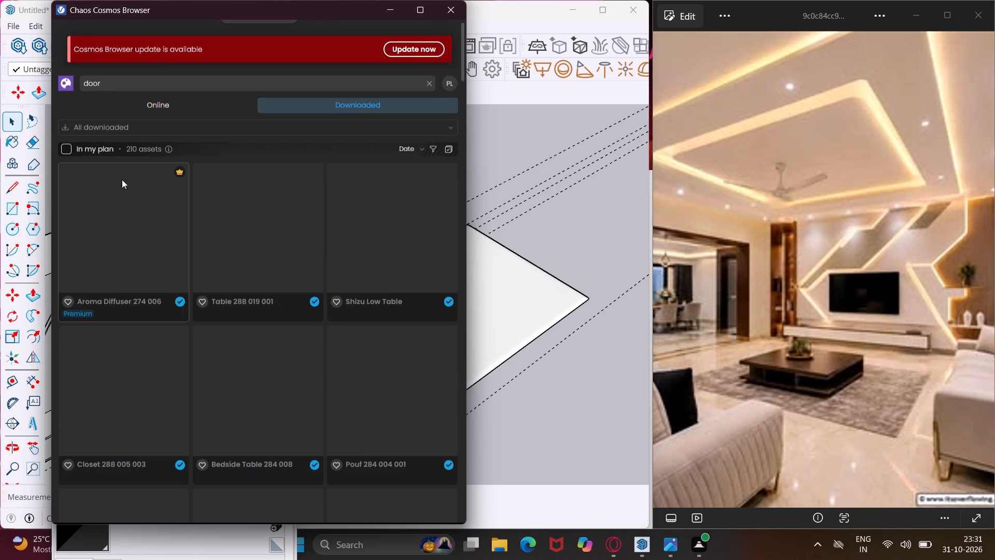
pyautogui.scroll(-5, 264, 293)
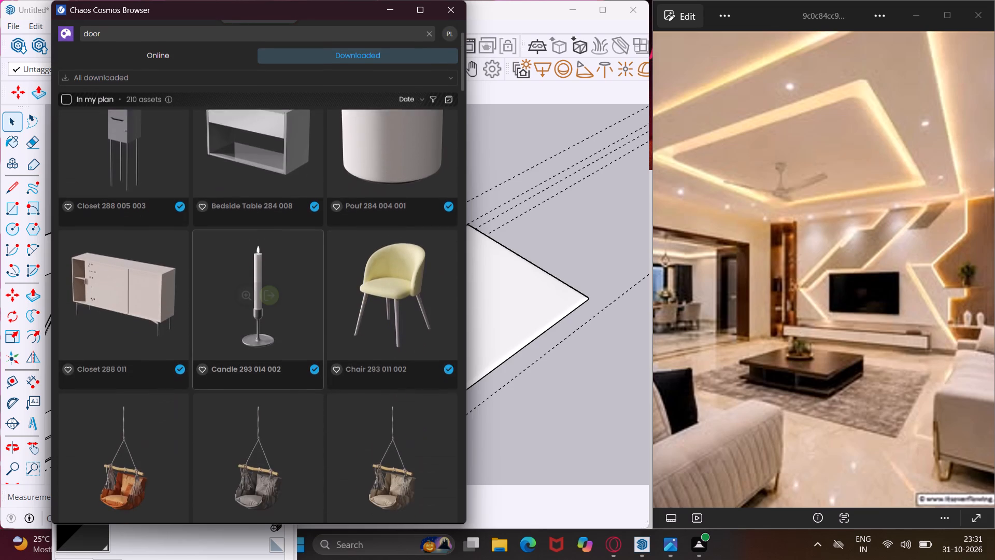
pyautogui.scroll(-9, 263, 292)
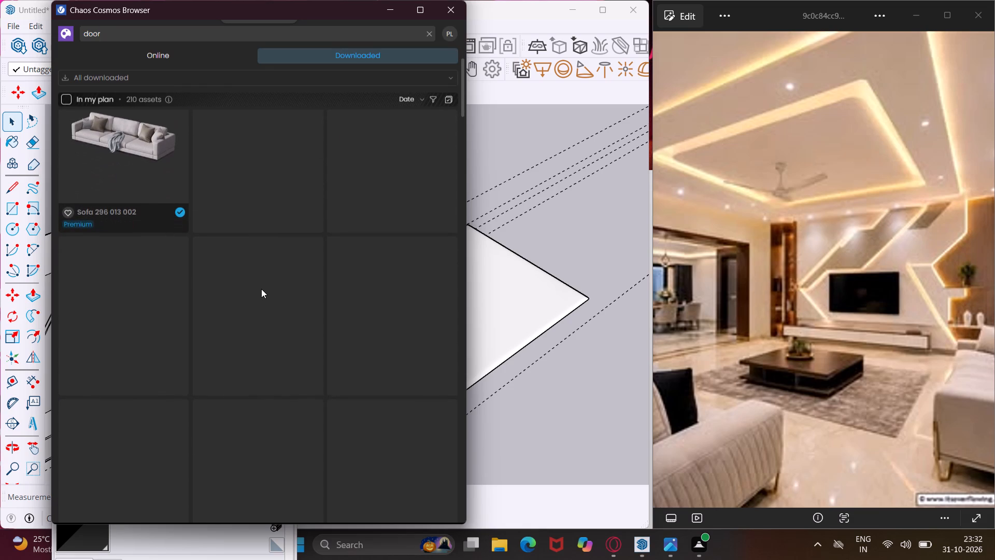
pyautogui.scroll(-7, 258, 269)
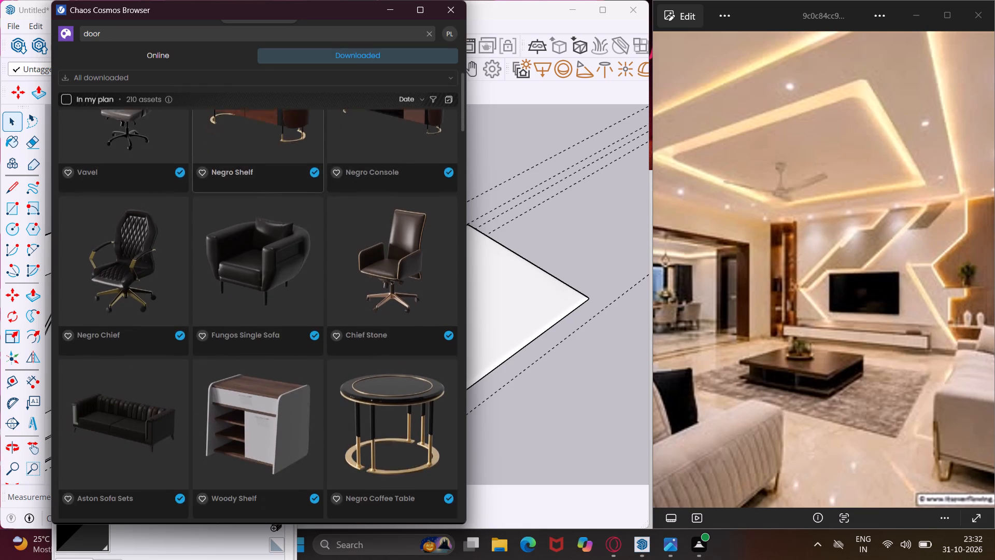
pyautogui.scroll(-12, 258, 269)
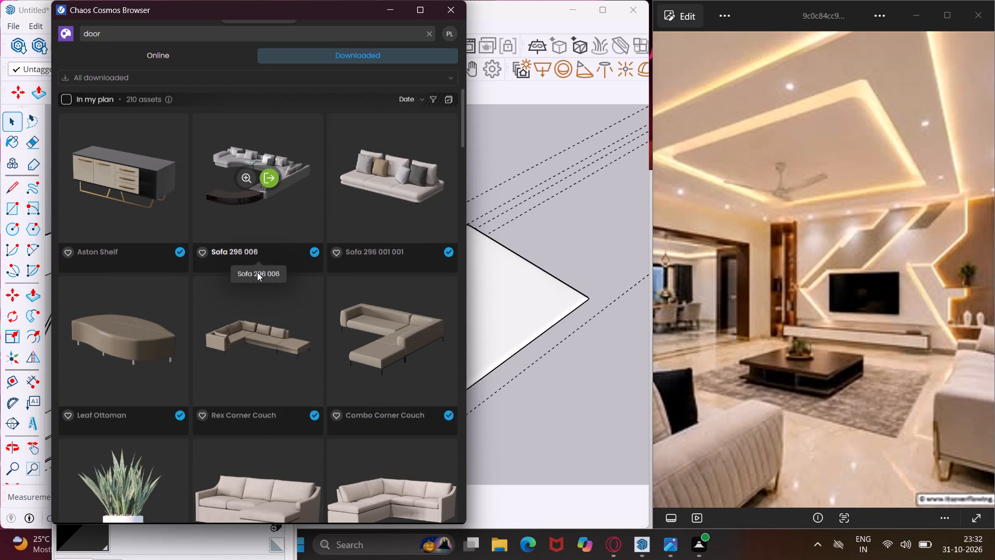
pyautogui.scroll(-16, 225, 358)
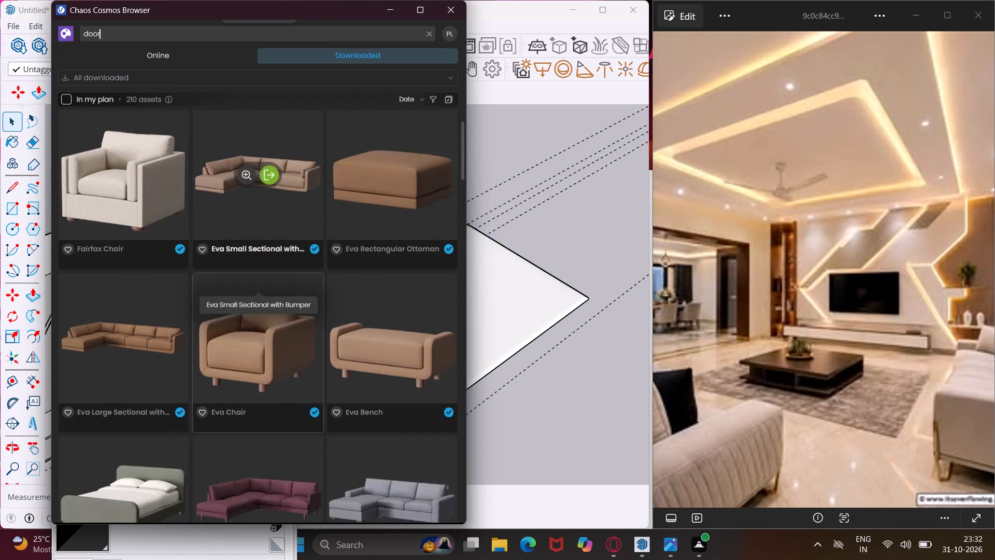
pyautogui.scroll(-15, 223, 358)
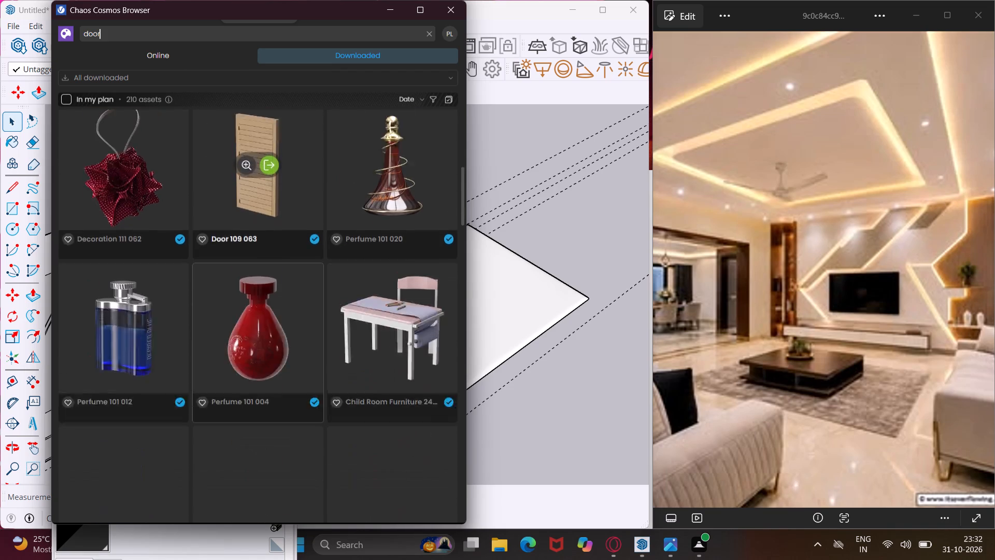
pyautogui.scroll(-8, 220, 354)
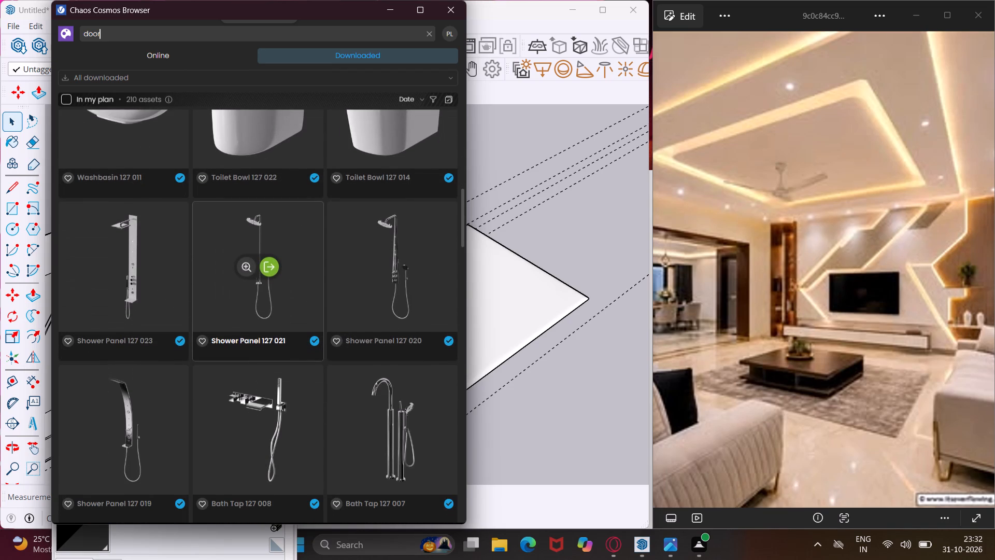
pyautogui.scroll(-5, 220, 354)
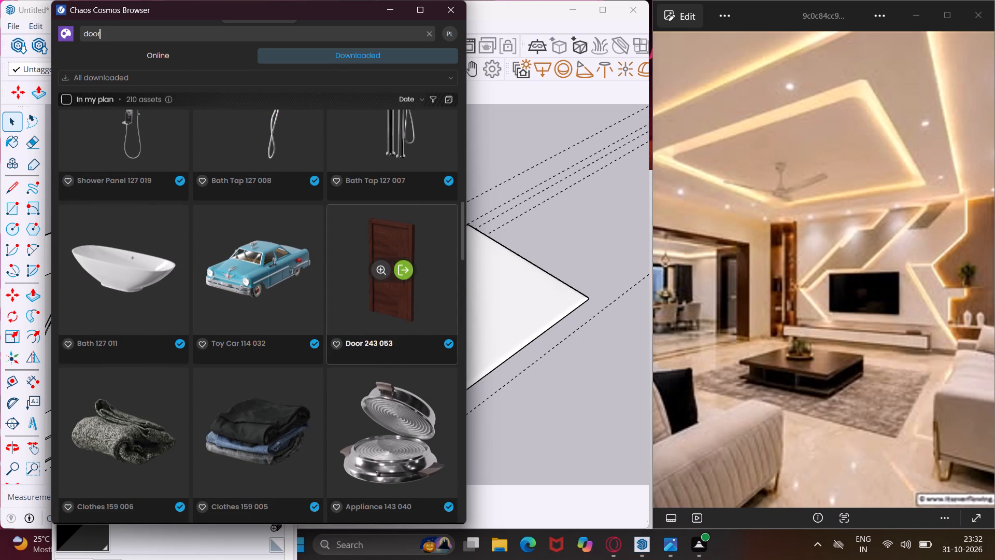
pyautogui.click(403, 270)
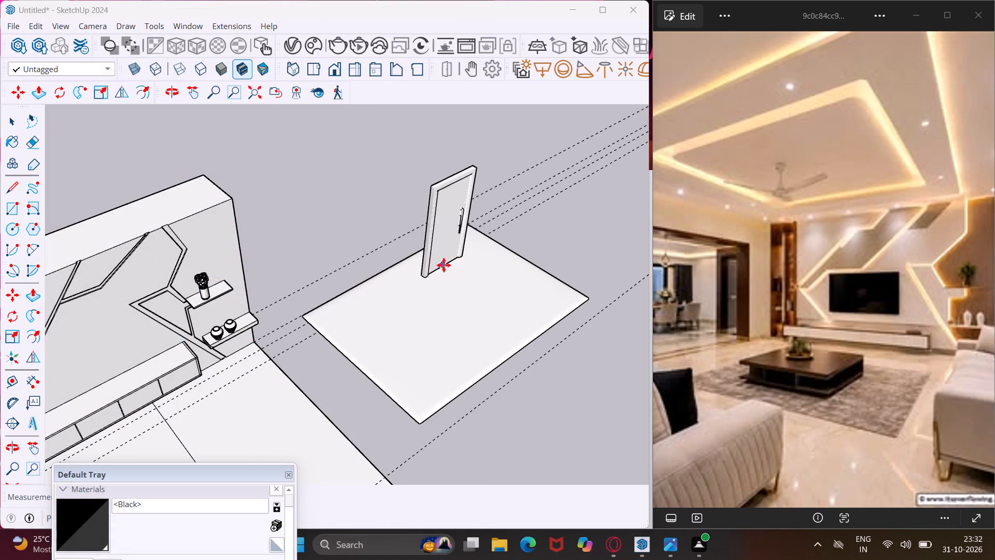
pyautogui.scroll(-9, 452, 235)
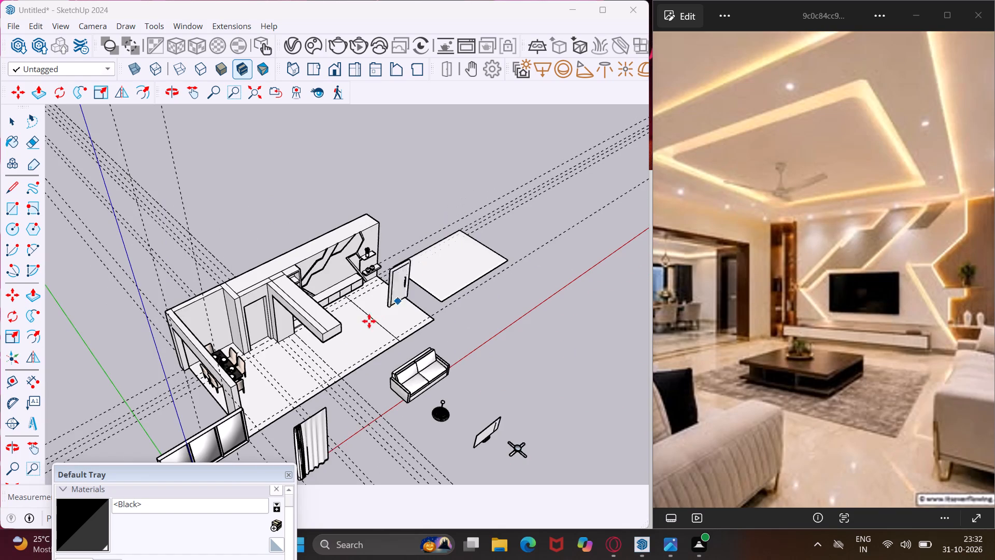
pyautogui.click(507, 397)
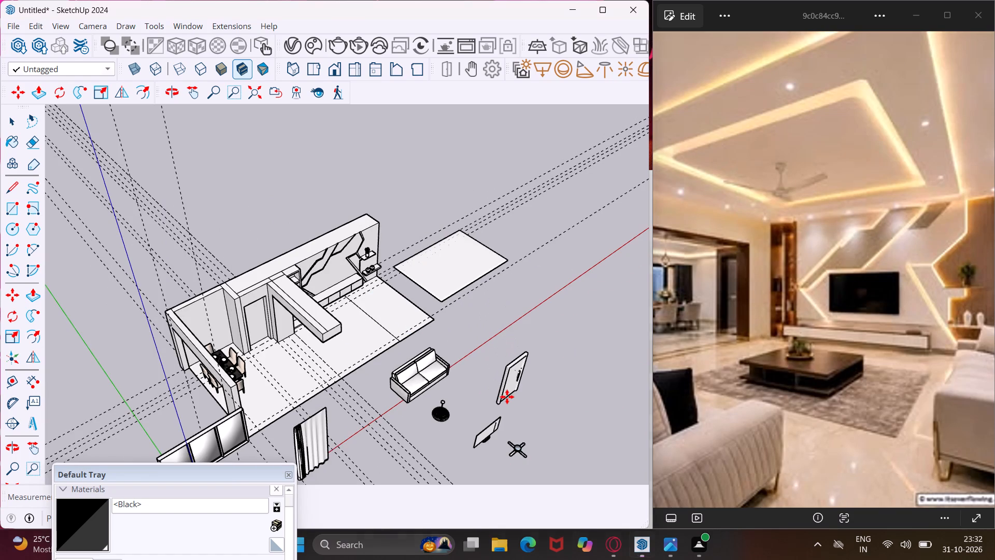
pyautogui.press('Escape')
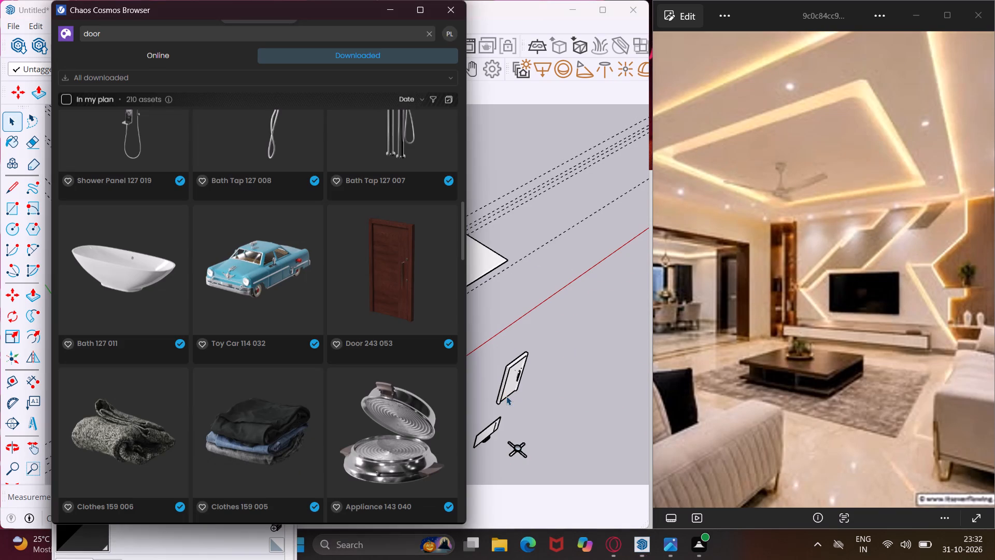
# Clear the door search and filter the downloaded assets to the Vases & planters category under 3D Models, Accessories.
pyautogui.click(255, 36)
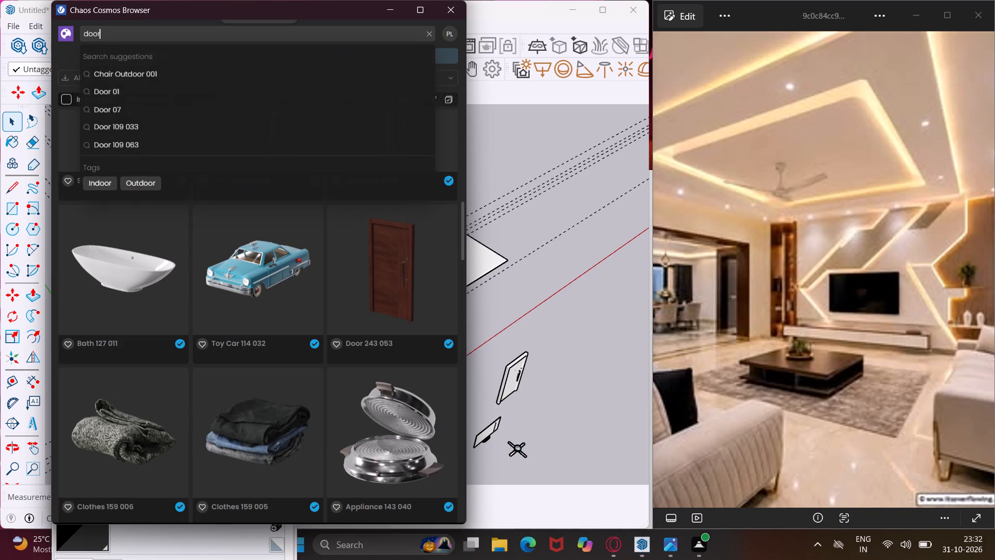
pyautogui.press('BackSpace')
pyautogui.press('BackSpace')
pyautogui.press('BackSpace')
pyautogui.press('BackSpace')
pyautogui.press('BackSpace')
pyautogui.press('BackSpace')
pyautogui.press('BackSpace')
pyautogui.press('BackSpace')
pyautogui.press('BackSpace')
pyautogui.press('BackSpace')
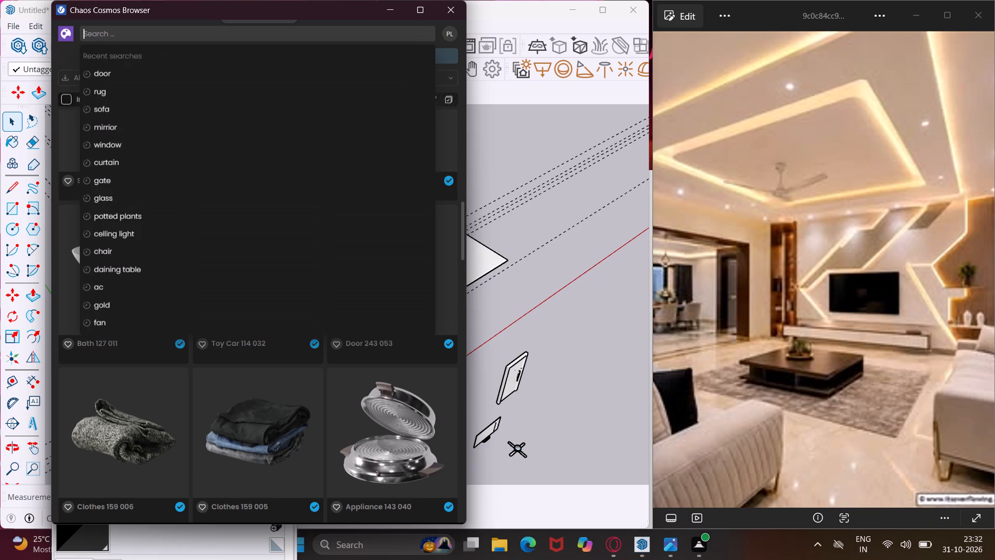
pyautogui.click(450, 81)
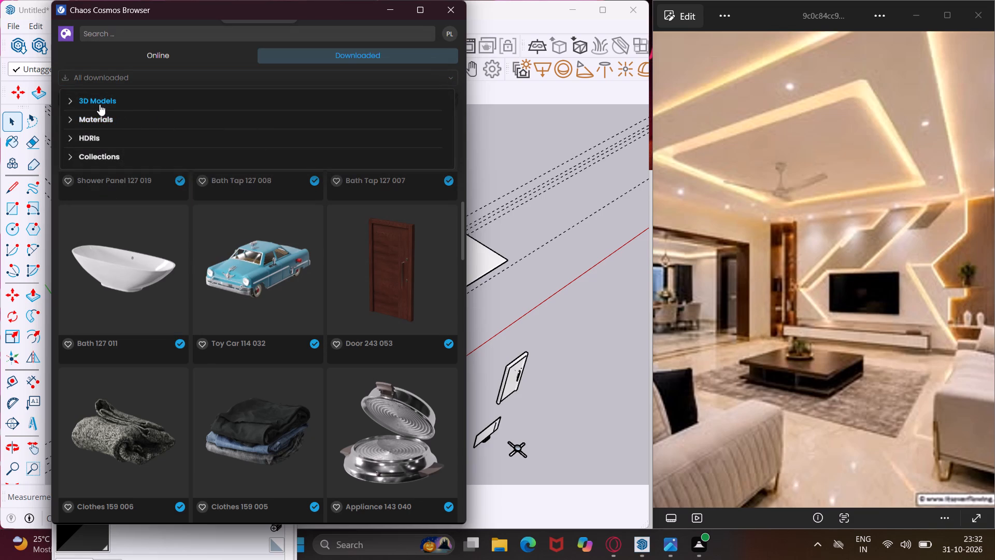
pyautogui.click(99, 104)
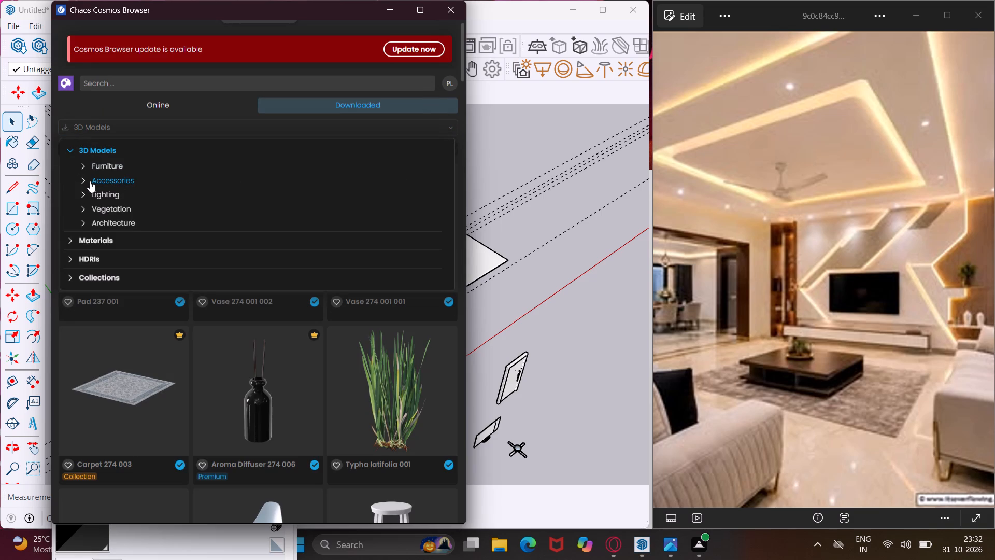
pyautogui.click(87, 179)
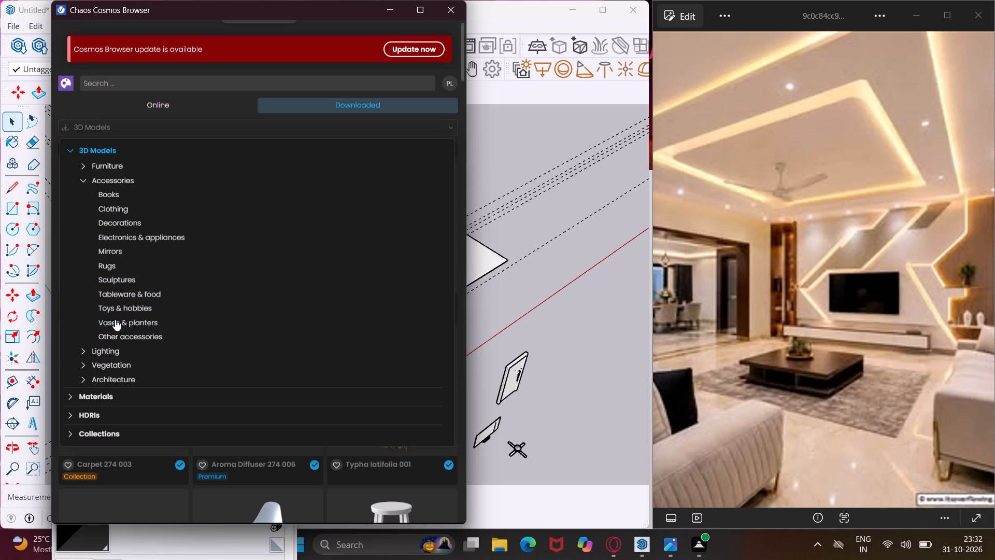
pyautogui.click(115, 320)
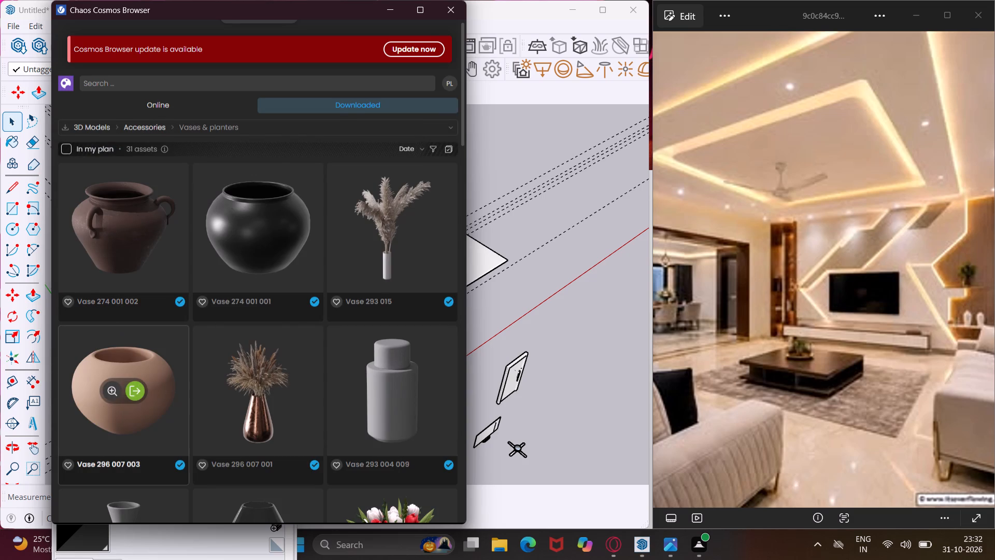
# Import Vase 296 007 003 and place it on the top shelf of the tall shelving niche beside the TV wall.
pyautogui.scroll(-2, 197, 351)
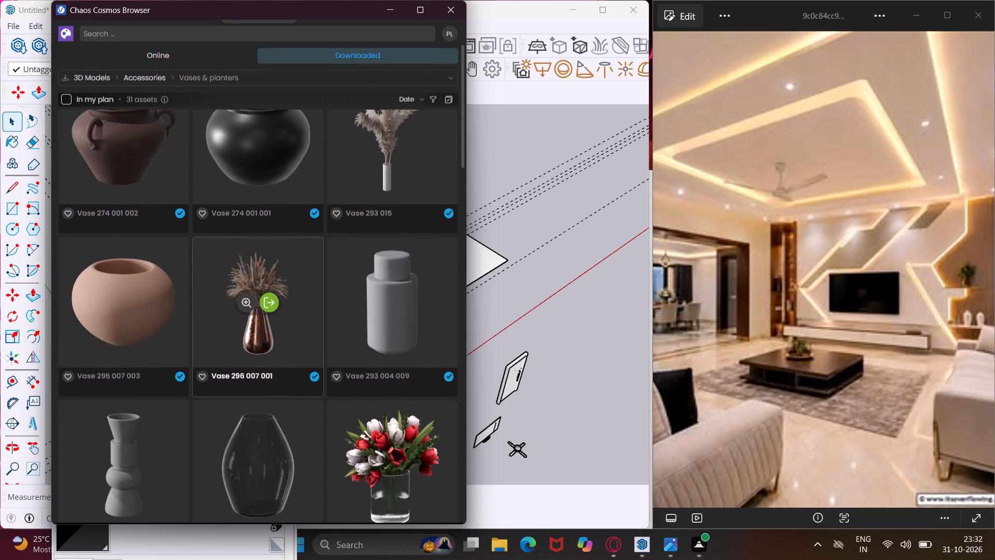
pyautogui.scroll(-1, 197, 351)
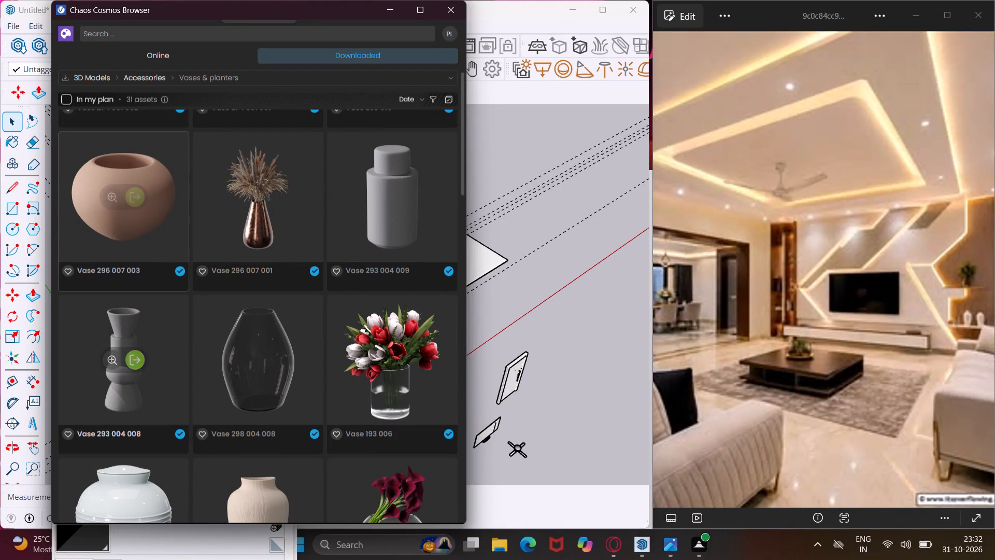
pyautogui.click(136, 205)
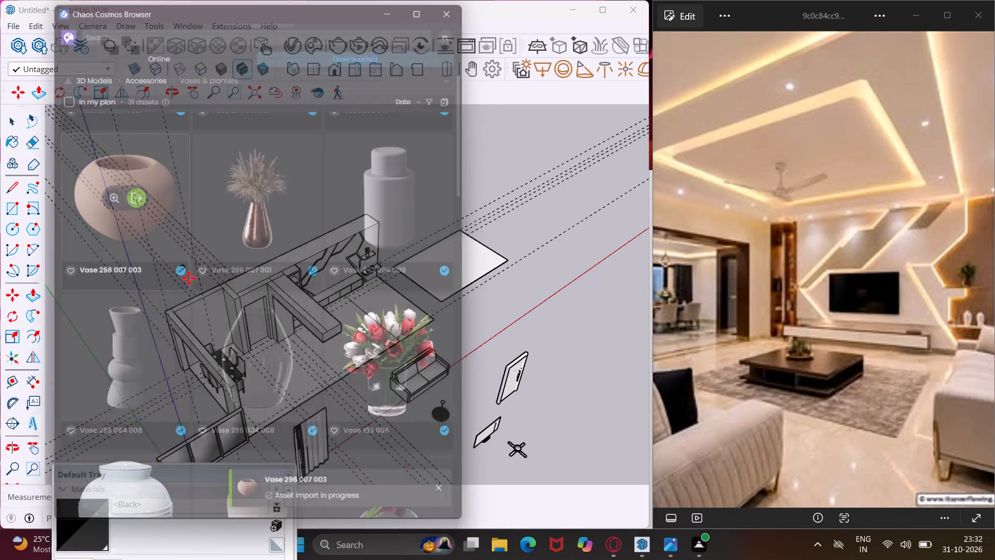
pyautogui.moveTo(304, 318); pyautogui.dragTo(192, 353, button='middle')
pyautogui.scroll(15, 305, 264)
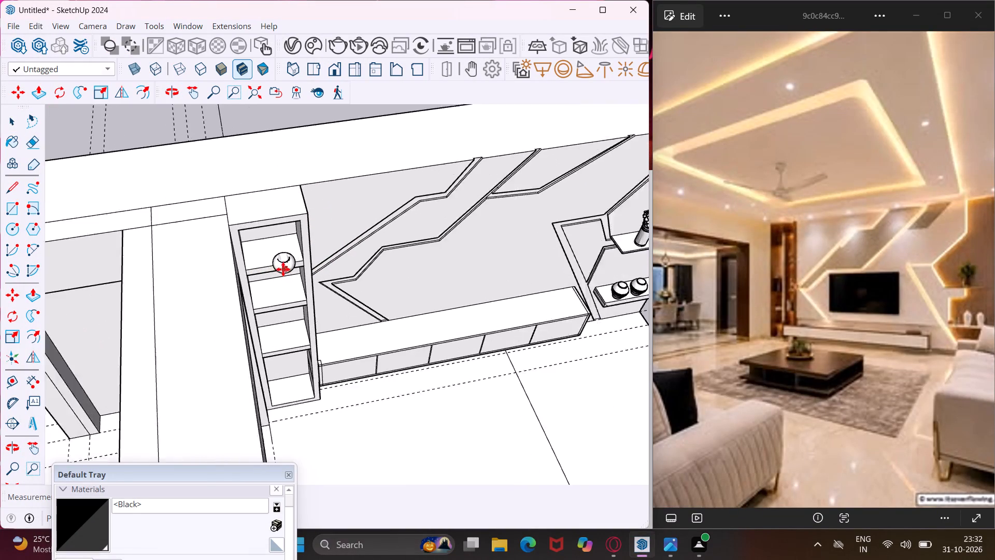
pyautogui.scroll(9, 279, 260)
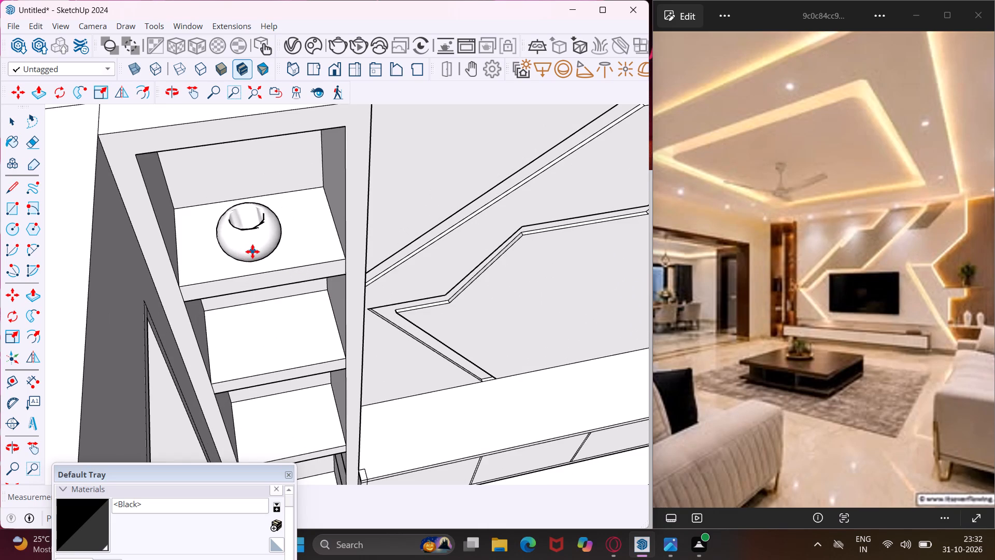
pyautogui.click(252, 251)
pyautogui.press('Escape')
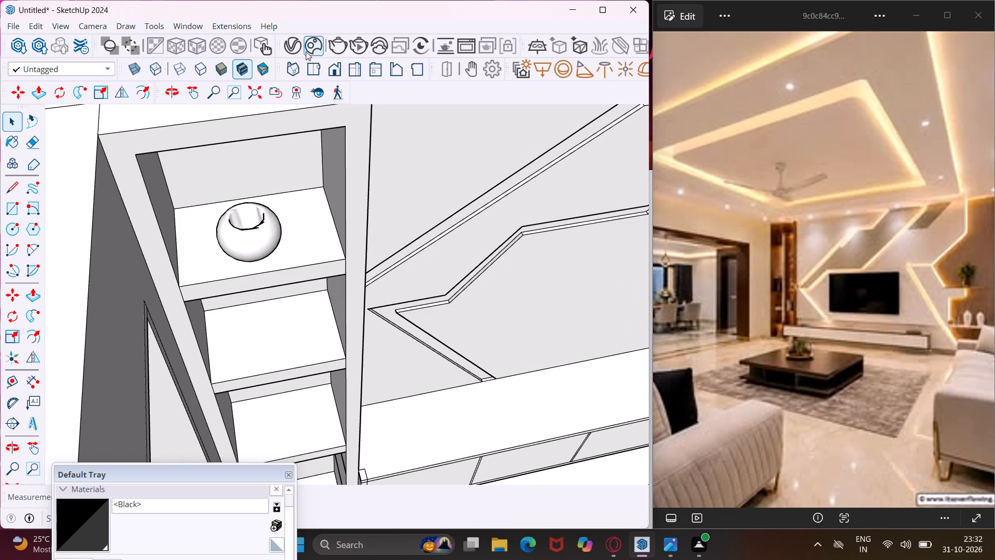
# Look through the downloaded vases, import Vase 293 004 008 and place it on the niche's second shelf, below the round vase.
pyautogui.click(306, 51)
pyautogui.scroll(-6, 252, 312)
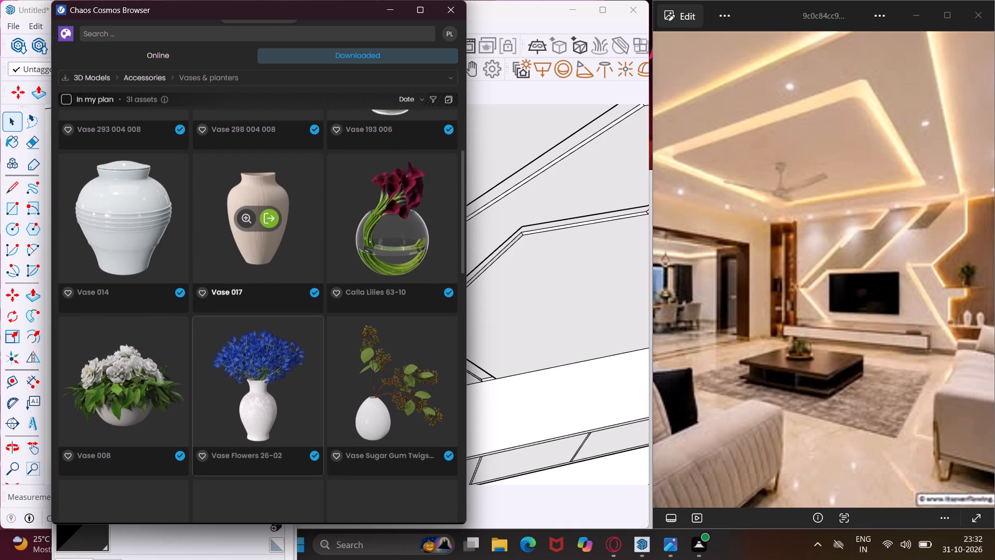
pyautogui.scroll(-7, 214, 331)
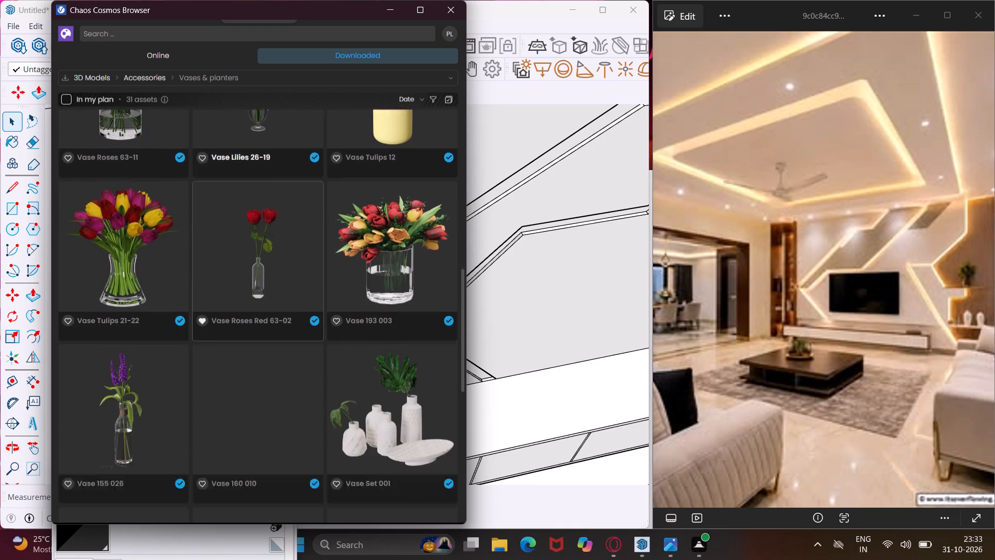
pyautogui.scroll(-1, 203, 342)
pyautogui.scroll(-4, 221, 304)
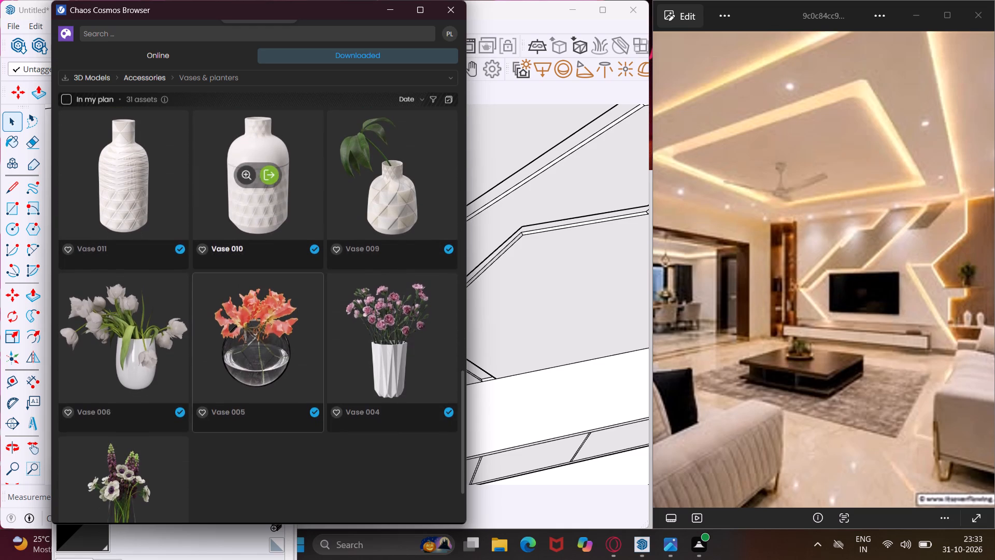
pyautogui.scroll(-4, 222, 304)
pyautogui.scroll(5, 222, 304)
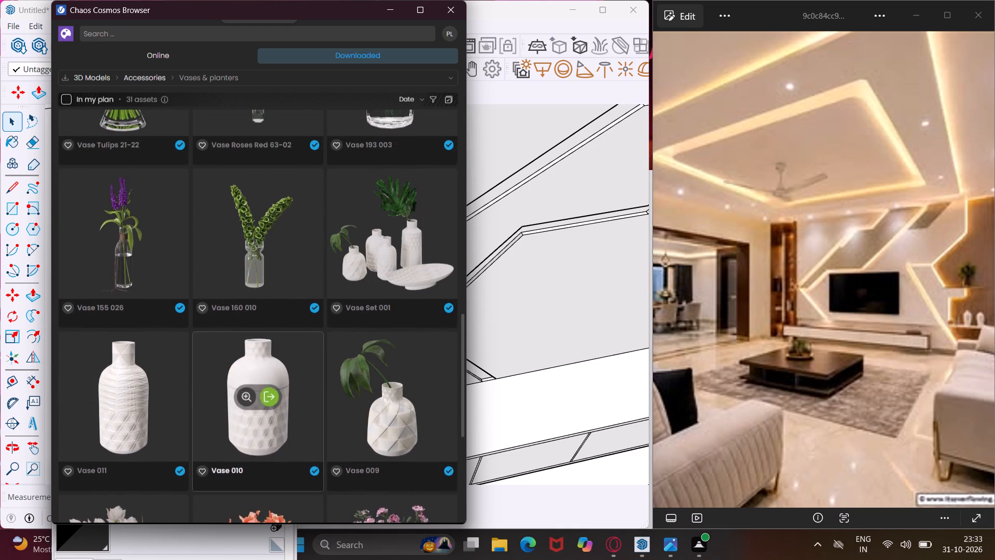
pyautogui.scroll(11, 222, 304)
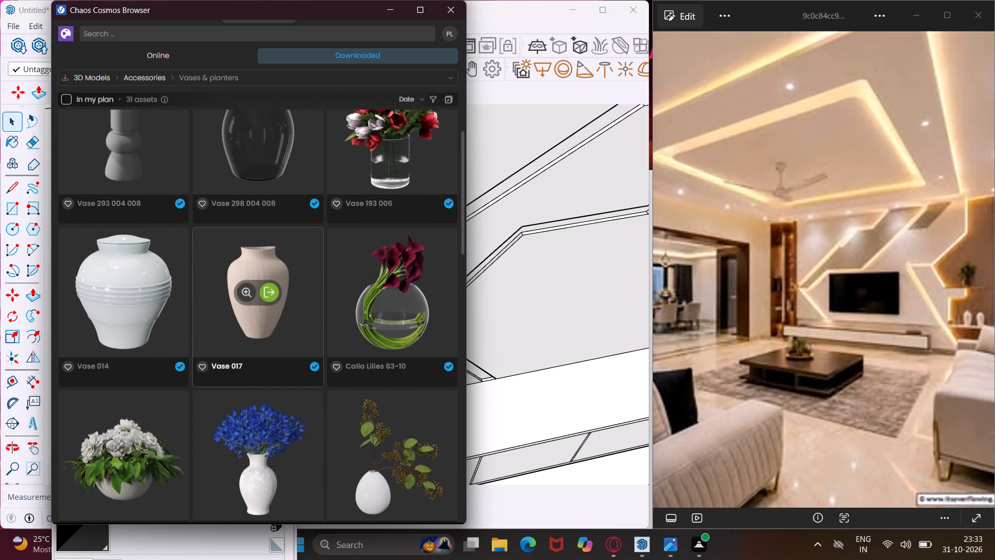
pyautogui.scroll(6, 222, 304)
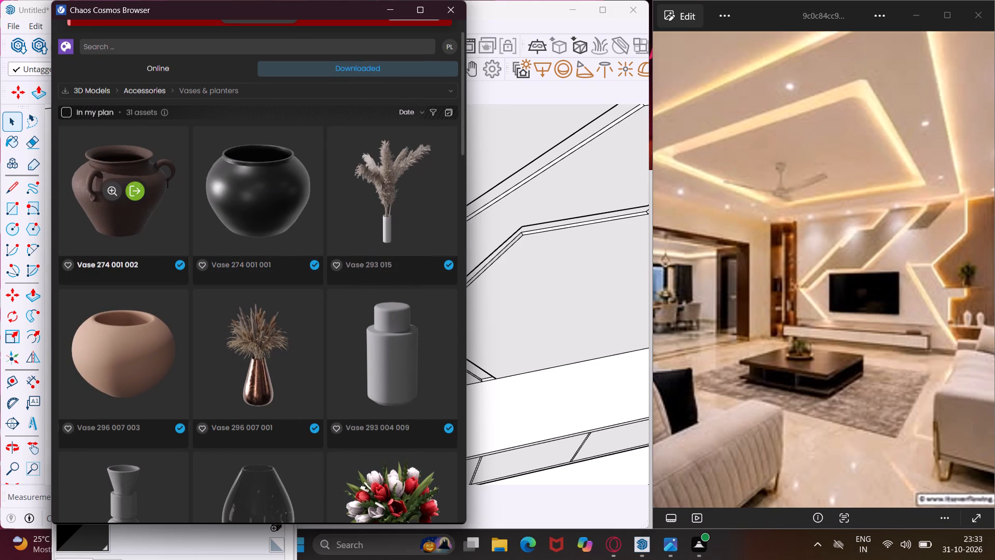
pyautogui.scroll(-2, 164, 299)
pyautogui.click(133, 387)
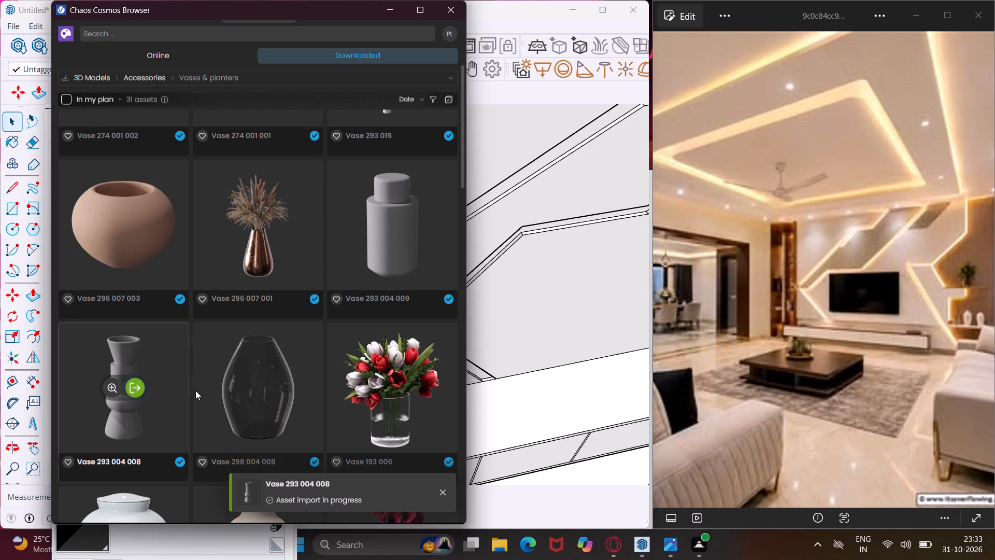
pyautogui.scroll(-3, 252, 350)
pyautogui.moveTo(252, 350); pyautogui.dragTo(258, 259, button='middle')
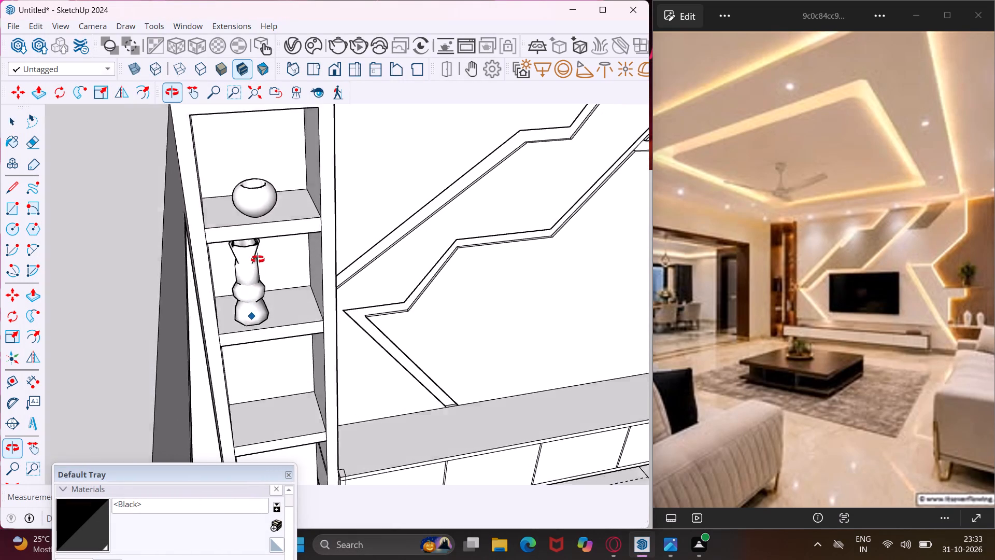
pyautogui.moveTo(258, 259); pyautogui.dragTo(259, 255, button='middle')
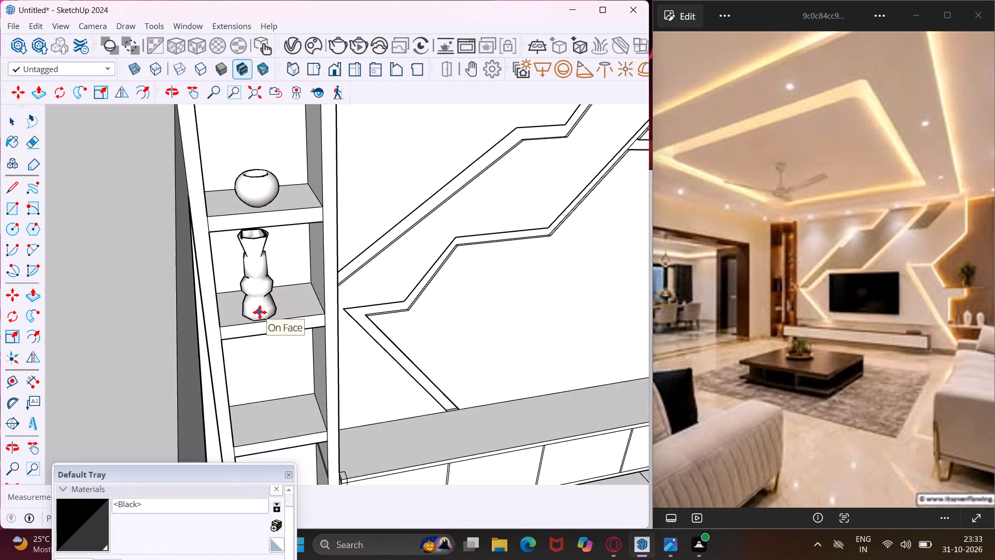
pyautogui.click(260, 312)
pyautogui.moveTo(260, 312); pyautogui.dragTo(241, 282, button='middle')
pyautogui.press('Escape')
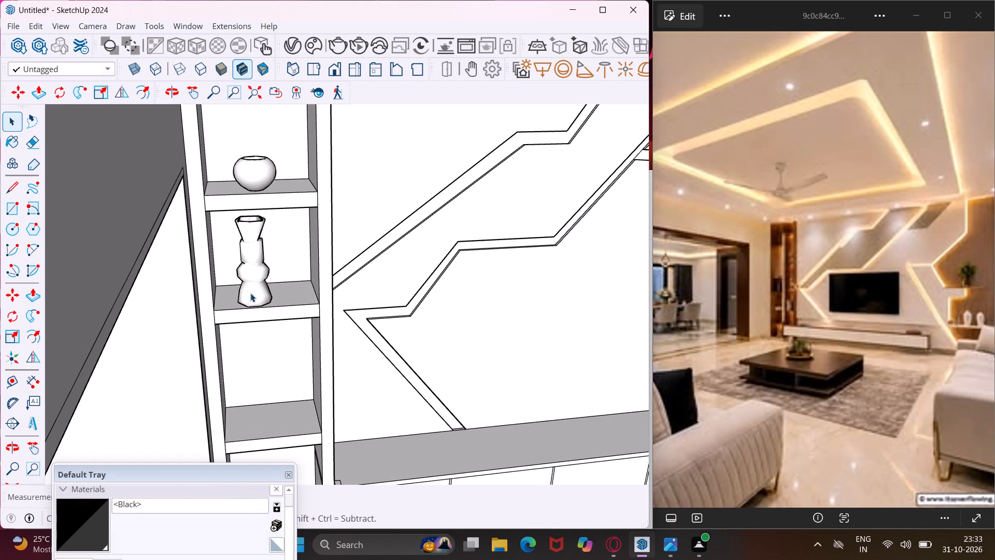
# Import Vase Tulips 12 from the downloaded vases and place one on the third shelf of the tall niche.
pyautogui.click(304, 45)
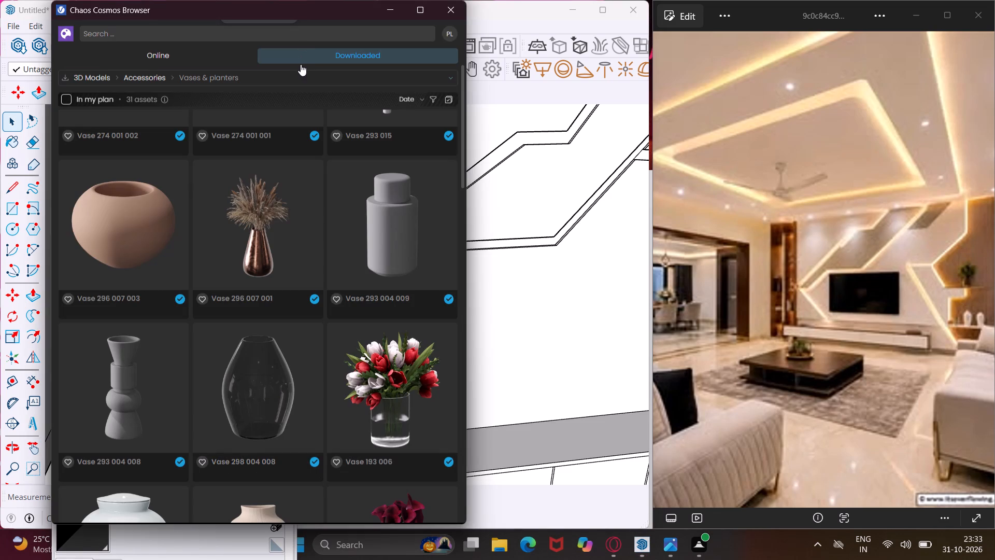
pyautogui.scroll(-2, 223, 373)
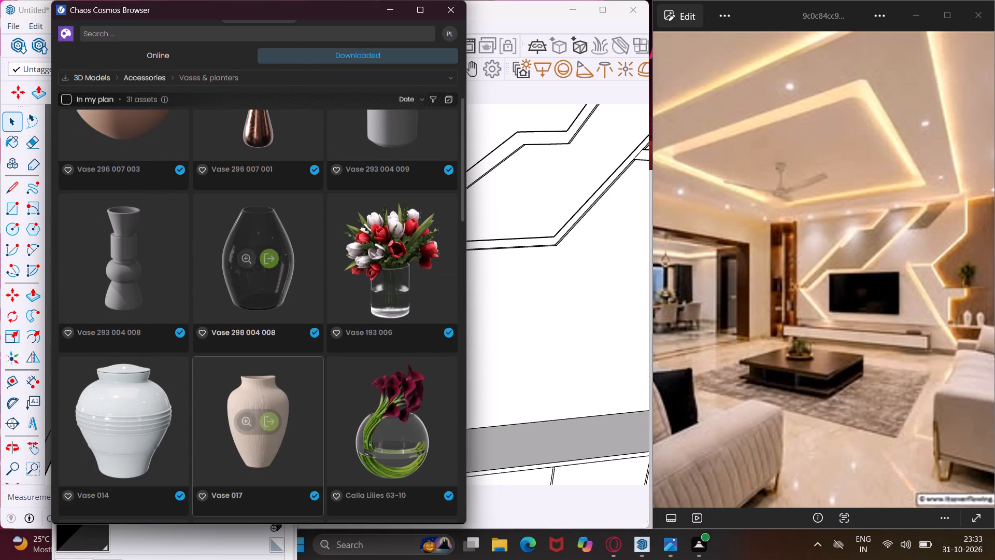
pyautogui.scroll(-1, 223, 373)
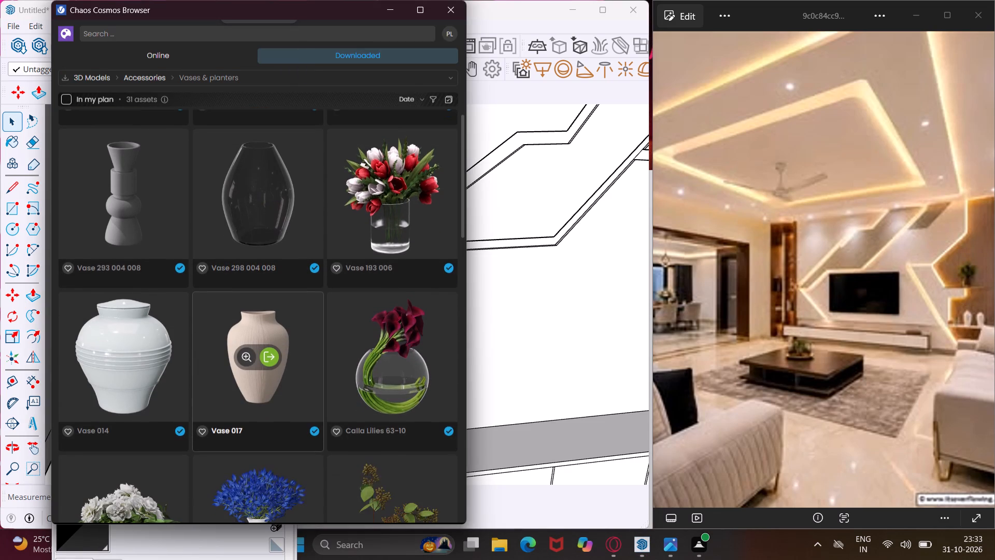
pyautogui.scroll(-7, 223, 373)
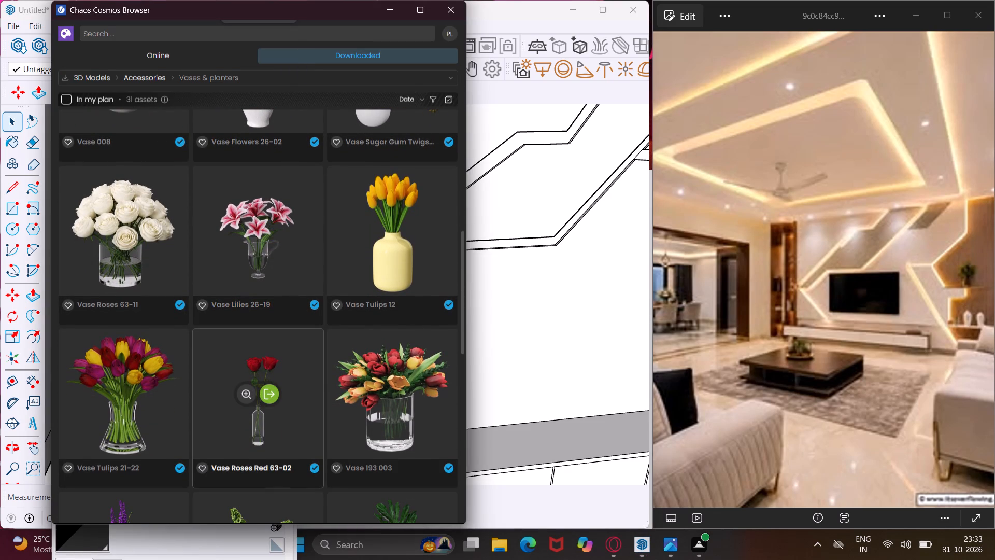
pyautogui.scroll(-1, 223, 373)
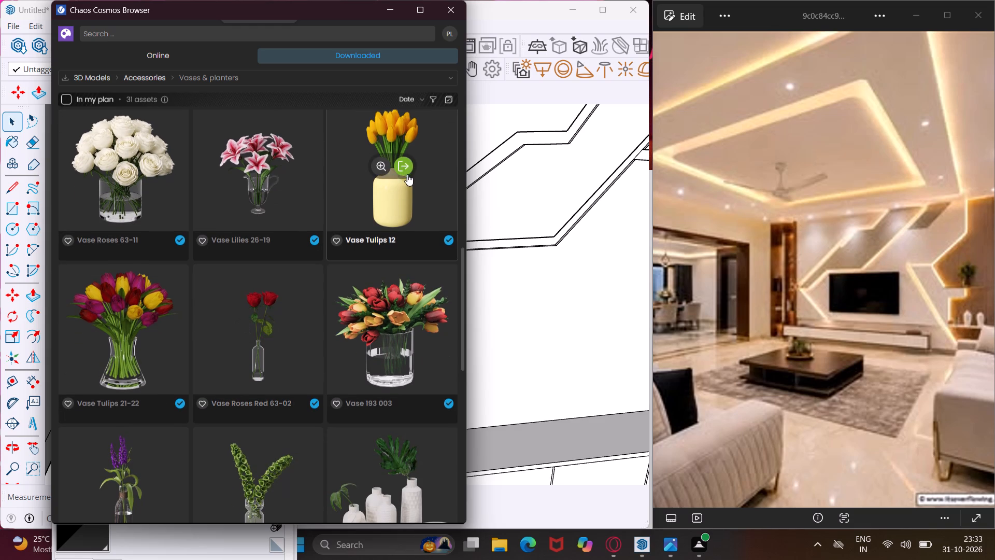
pyautogui.click(401, 165)
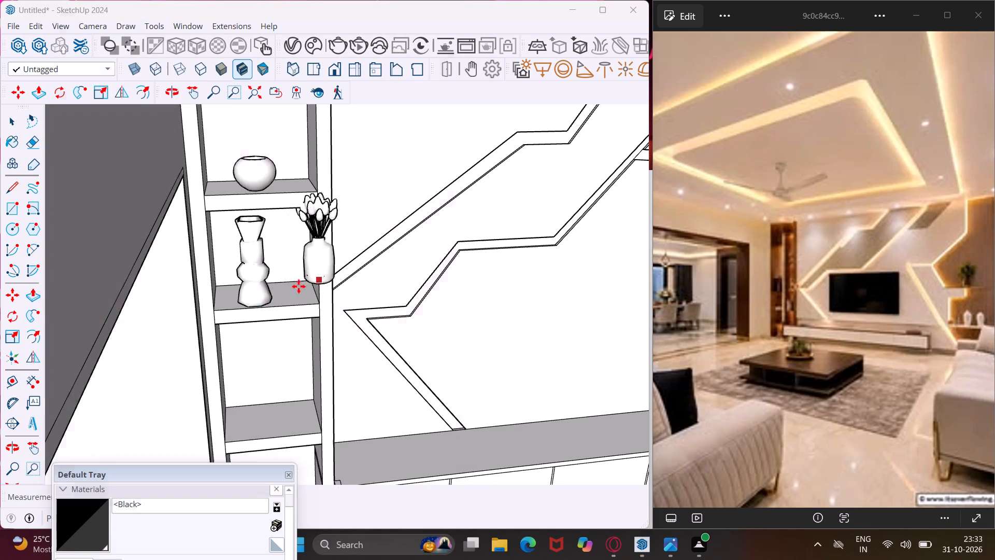
pyautogui.scroll(-6, 289, 285)
pyautogui.moveTo(287, 316); pyautogui.dragTo(277, 354, button='middle')
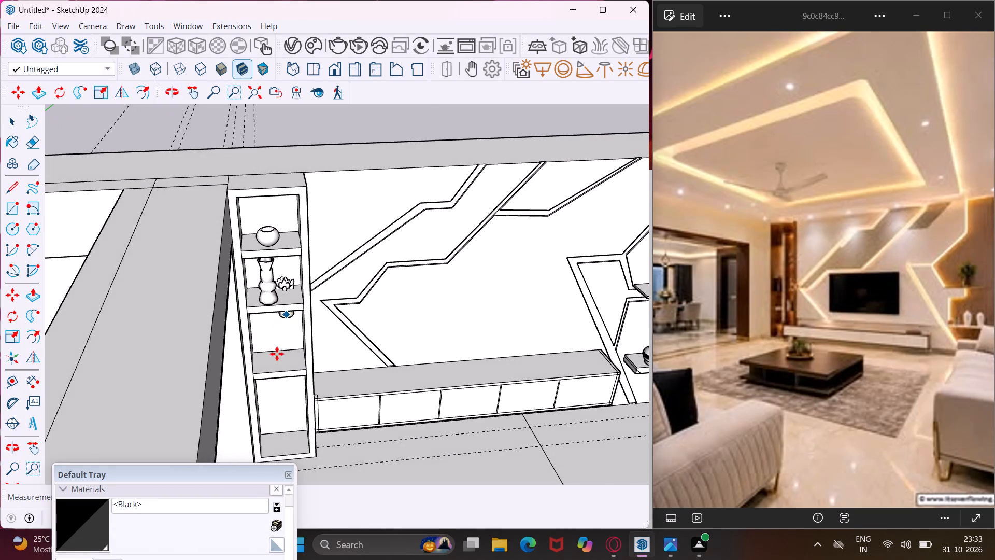
pyautogui.scroll(6, 286, 359)
pyautogui.click(271, 374)
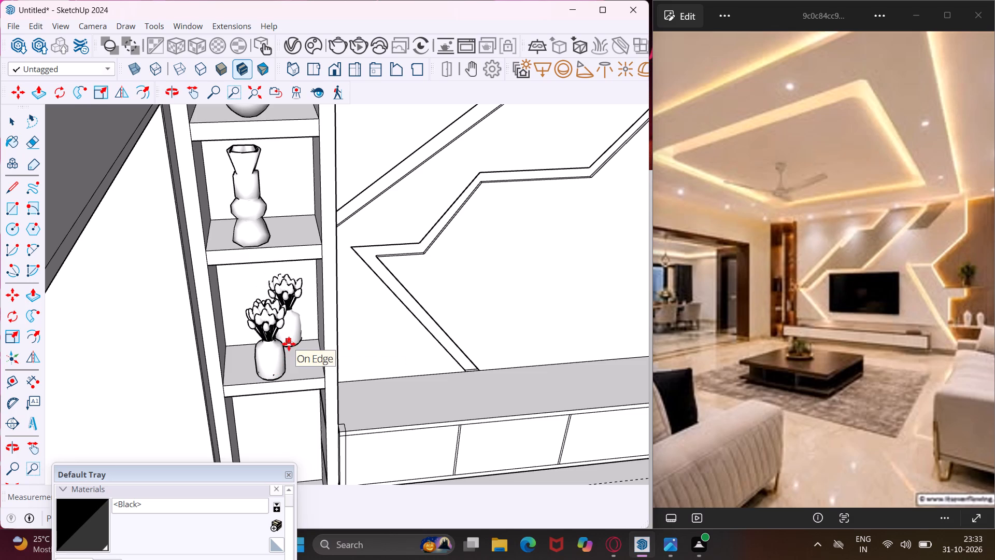
pyautogui.press('Escape')
pyautogui.press('space')
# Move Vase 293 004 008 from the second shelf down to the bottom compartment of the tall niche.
pyautogui.scroll(-6, 277, 216)
pyautogui.click(261, 213)
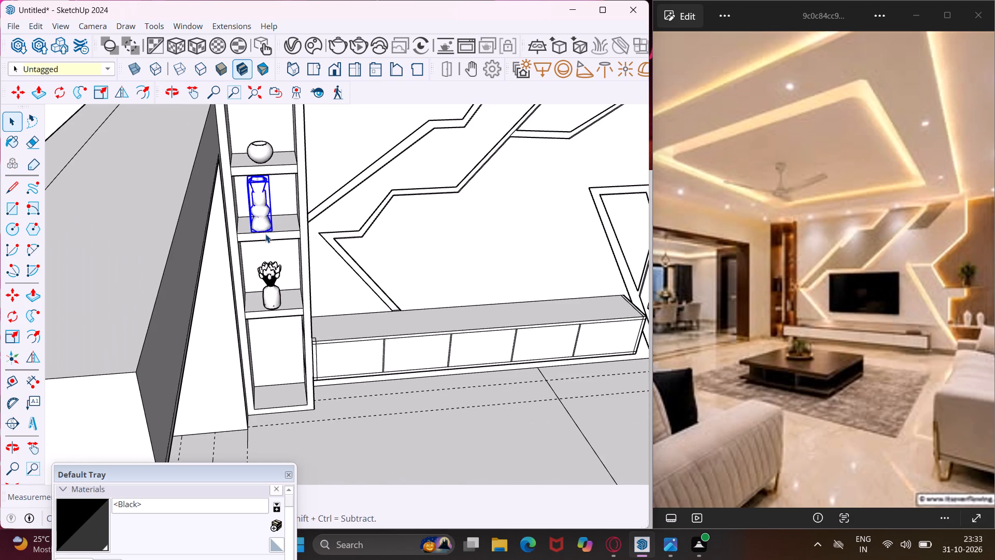
pyautogui.press('m')
pyautogui.scroll(3, 279, 228)
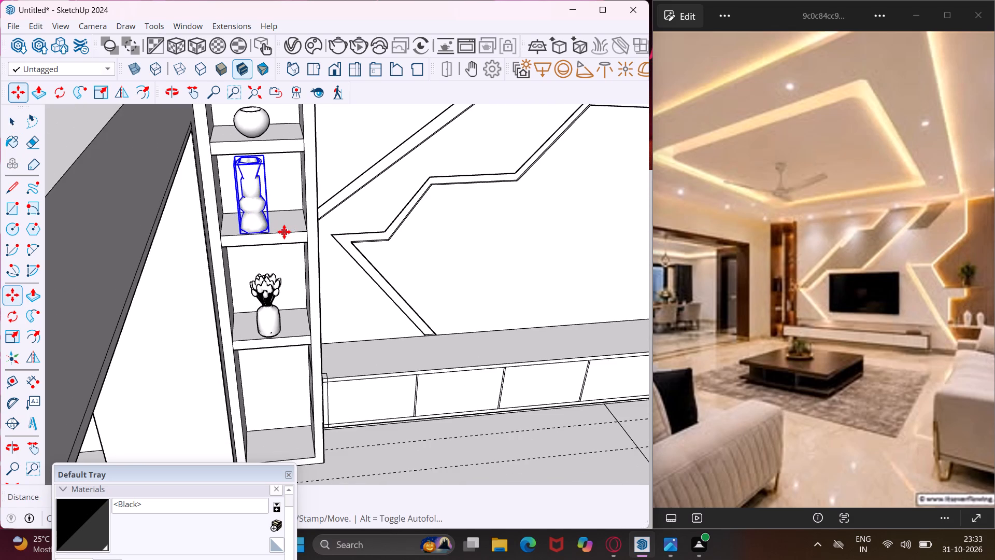
pyautogui.click(284, 232)
pyautogui.scroll(-6, 288, 257)
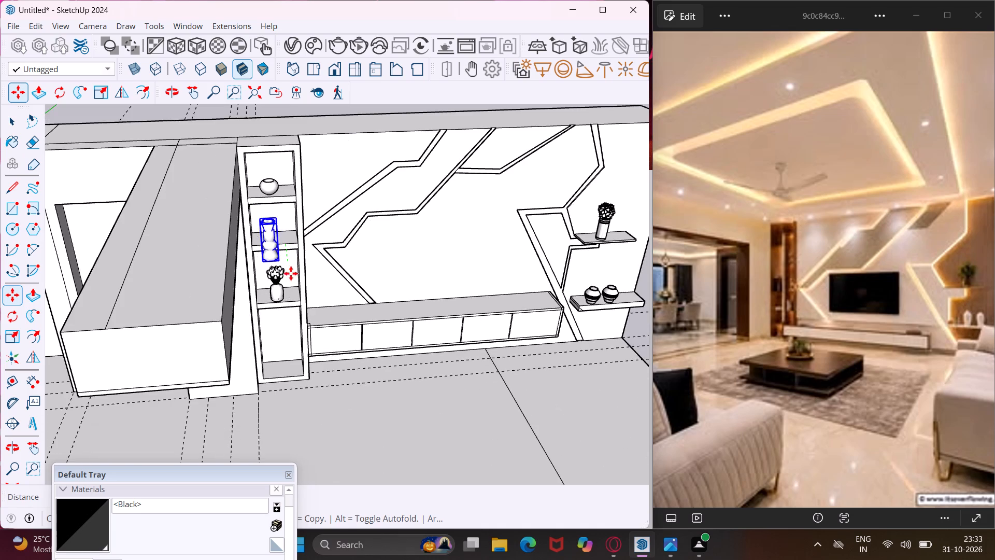
pyautogui.scroll(8, 292, 355)
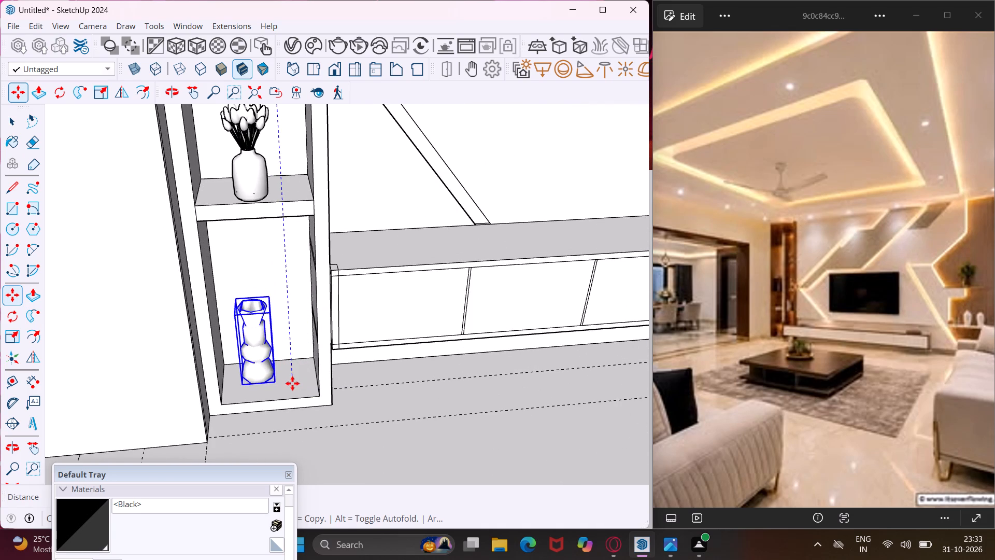
pyautogui.click(296, 397)
pyautogui.scroll(-4, 285, 373)
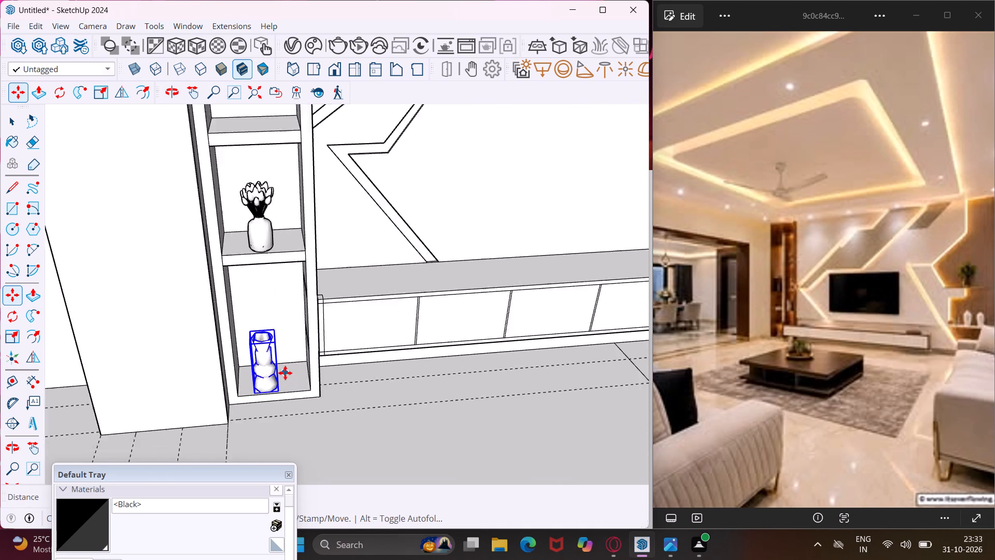
# Import Vase 017 from the downloaded vases and place it on the second shelf of the tall niche, below the round vase.
pyautogui.scroll(-7, 285, 373)
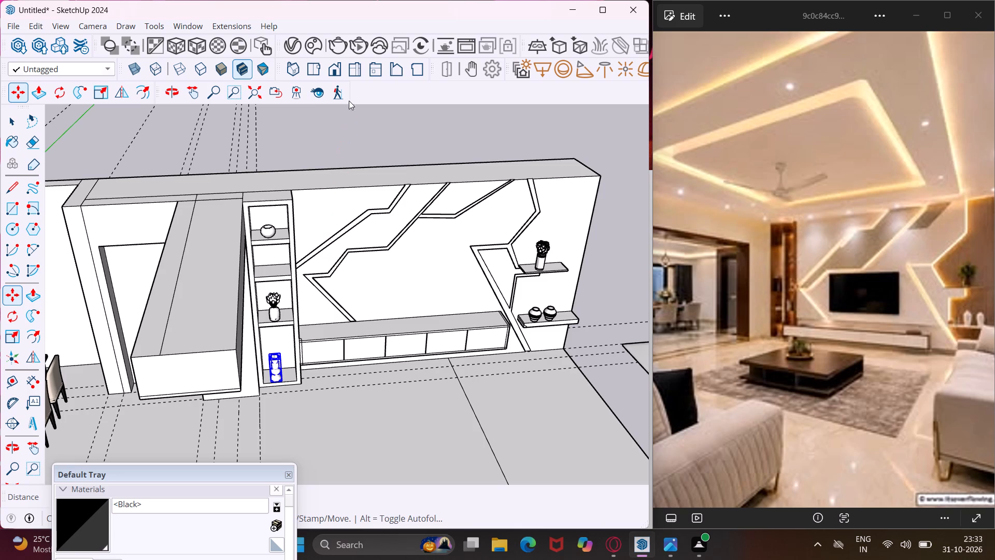
pyautogui.click(313, 48)
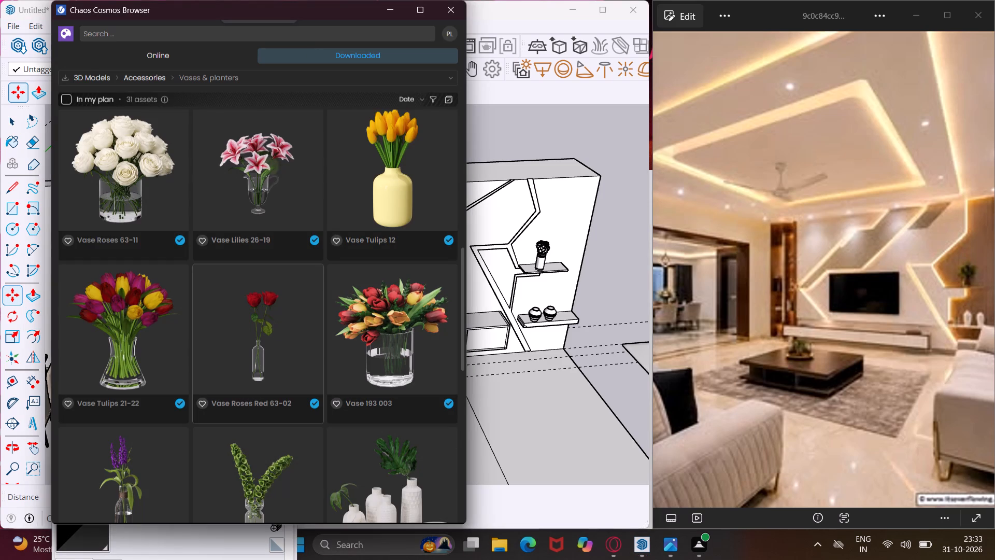
pyautogui.scroll(4, 275, 328)
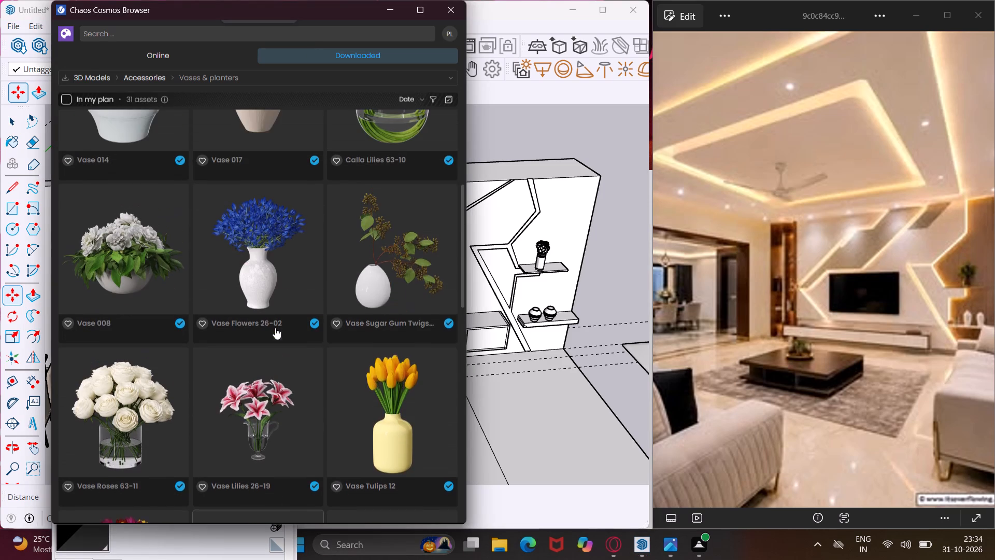
pyautogui.scroll(3, 274, 329)
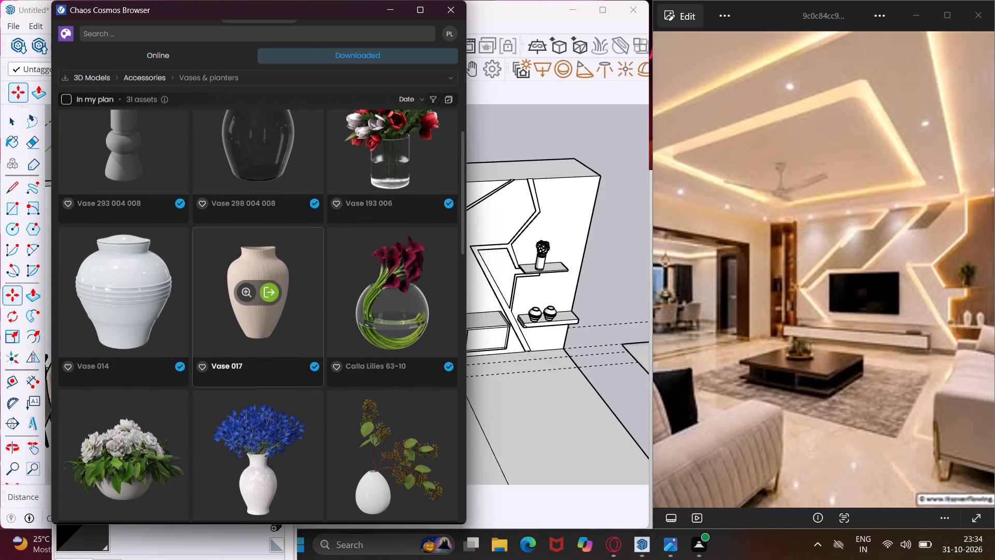
pyautogui.scroll(3, 266, 298)
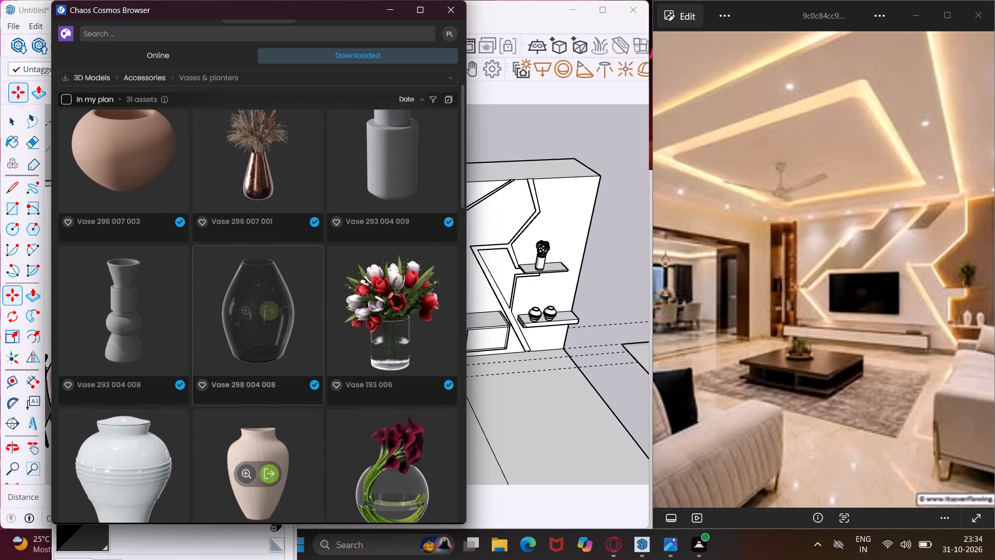
pyautogui.scroll(-2, 266, 298)
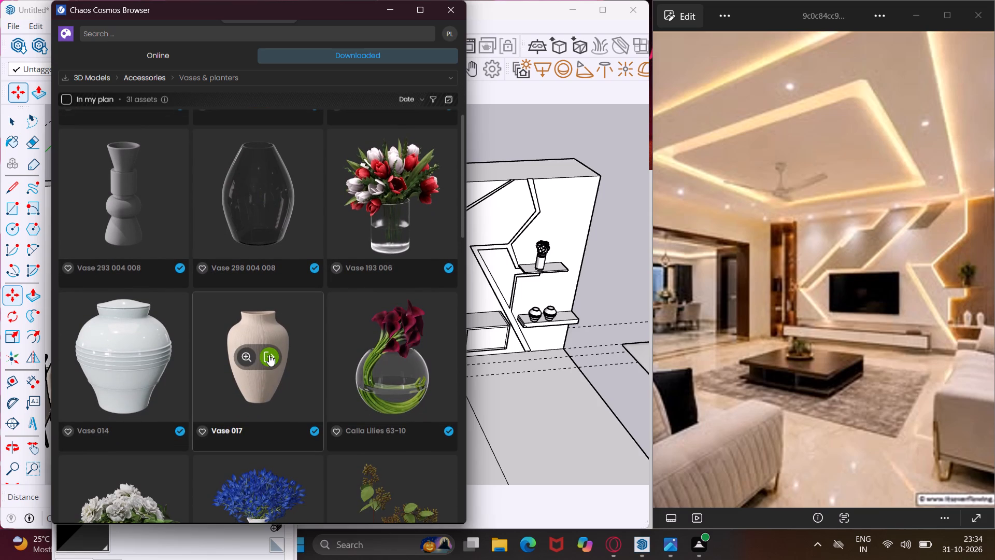
pyautogui.click(269, 355)
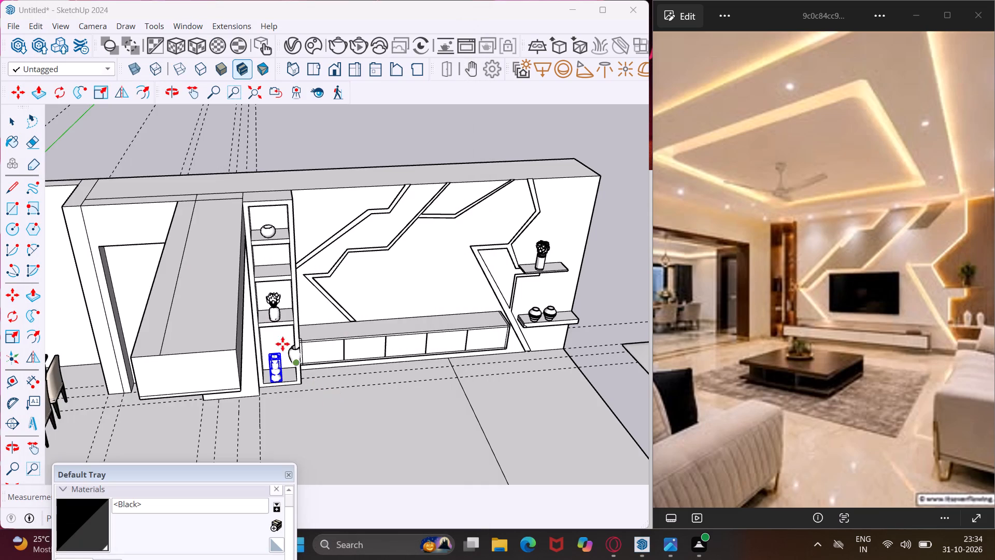
pyautogui.scroll(10, 265, 275)
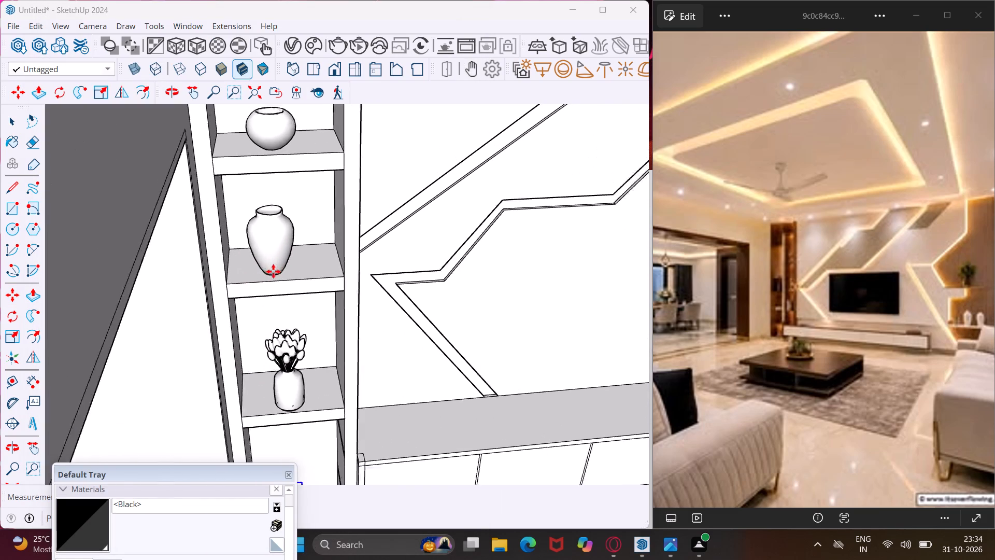
pyautogui.scroll(2, 273, 271)
pyautogui.click(276, 268)
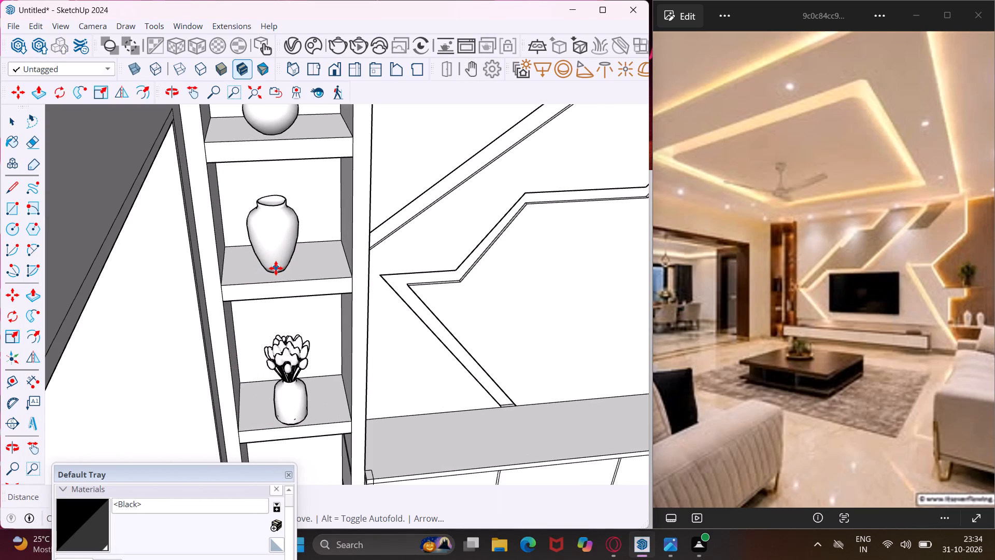
pyautogui.press('Escape')
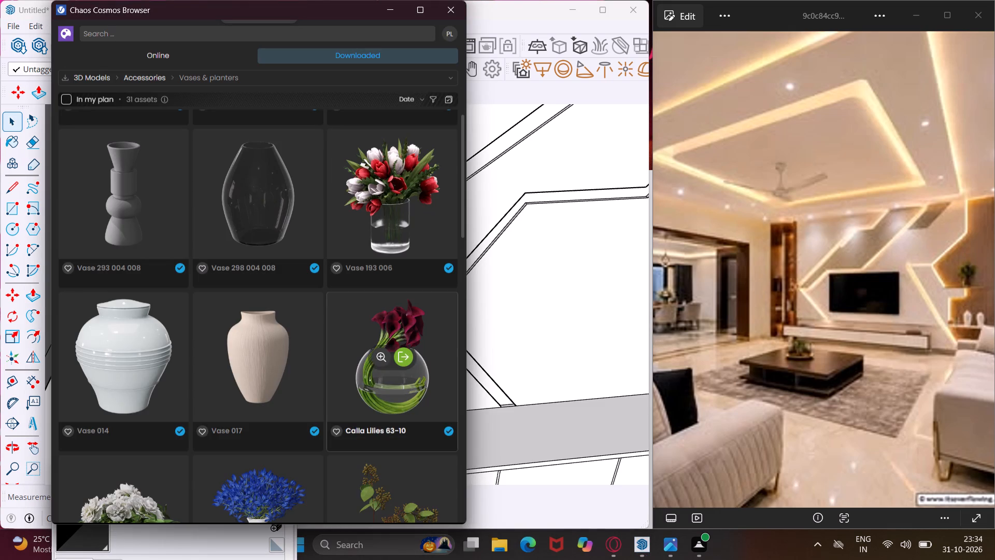
pyautogui.scroll(-3, 341, 403)
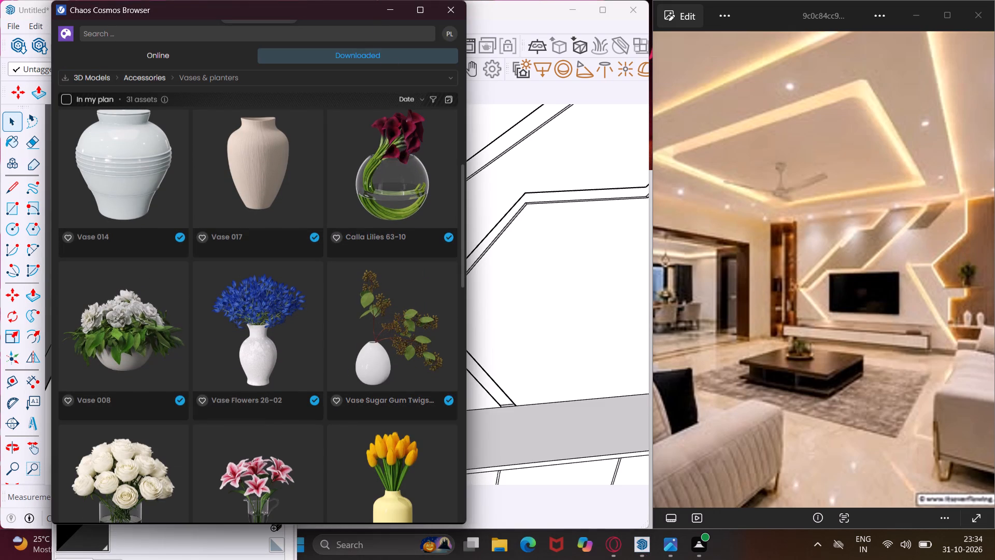
pyautogui.click(378, 13)
# Move Door 243 053 by its bottom corner to the bottom corner of the door opening beside the dining area.
pyautogui.scroll(-6, 363, 330)
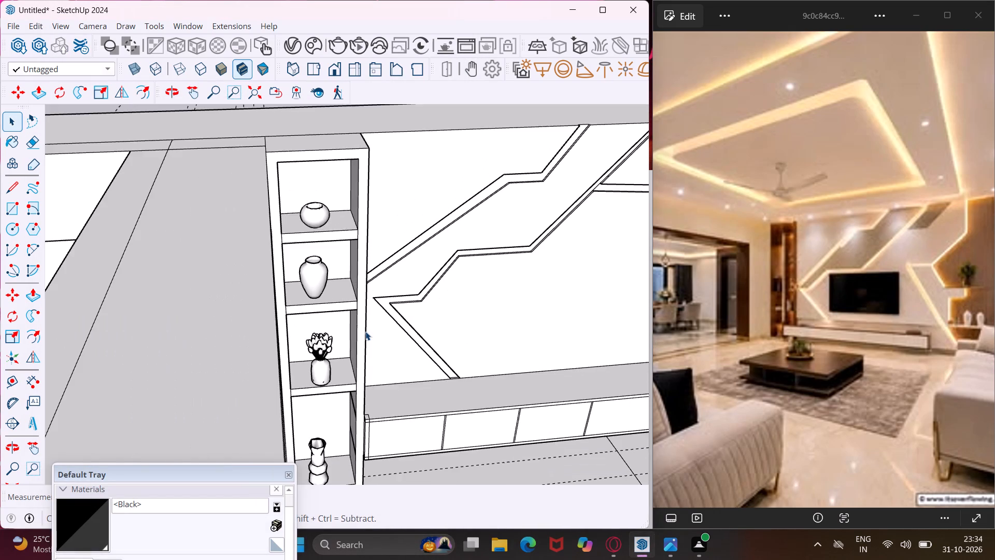
pyautogui.scroll(-10, 365, 327)
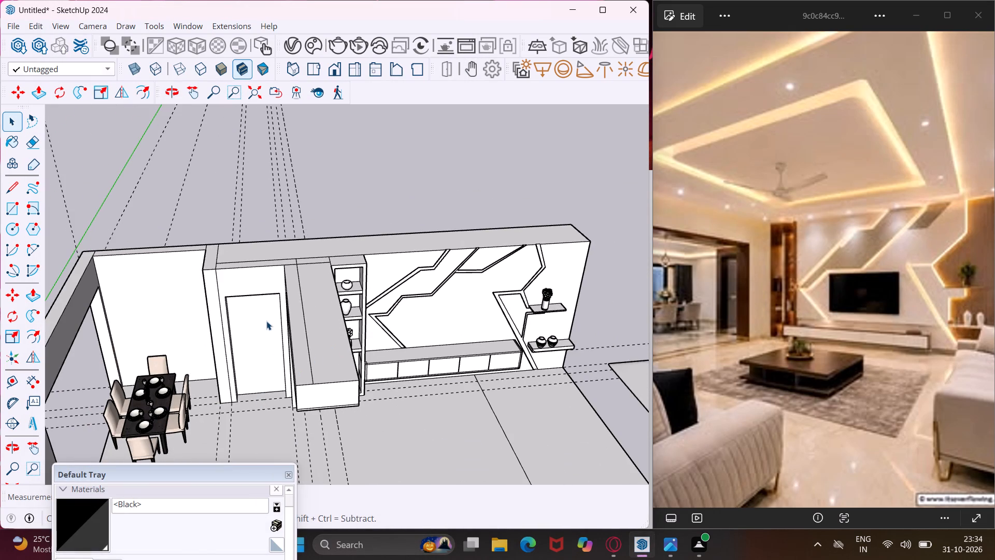
pyautogui.scroll(-6, 268, 312)
pyautogui.moveTo(264, 366); pyautogui.dragTo(289, 269, button='middle')
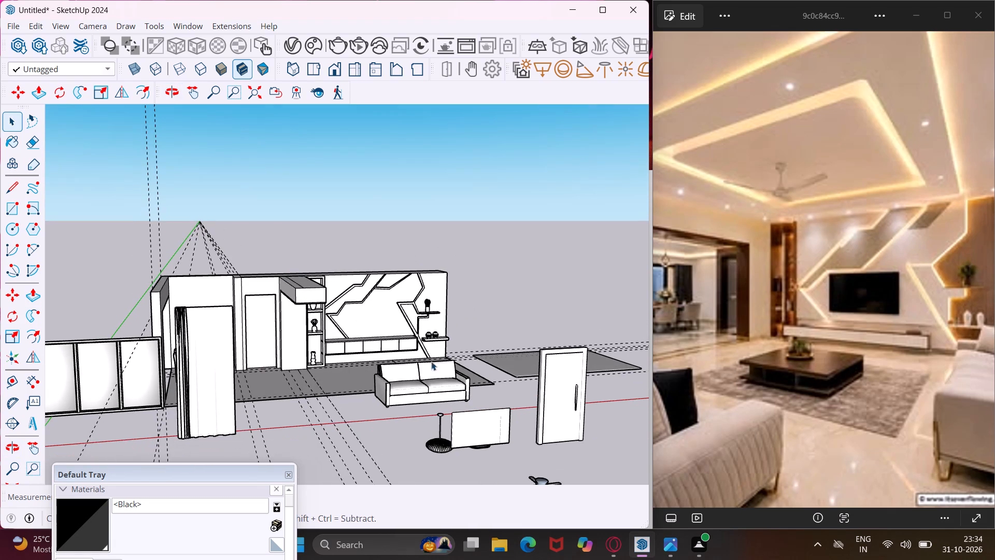
pyautogui.click(546, 441)
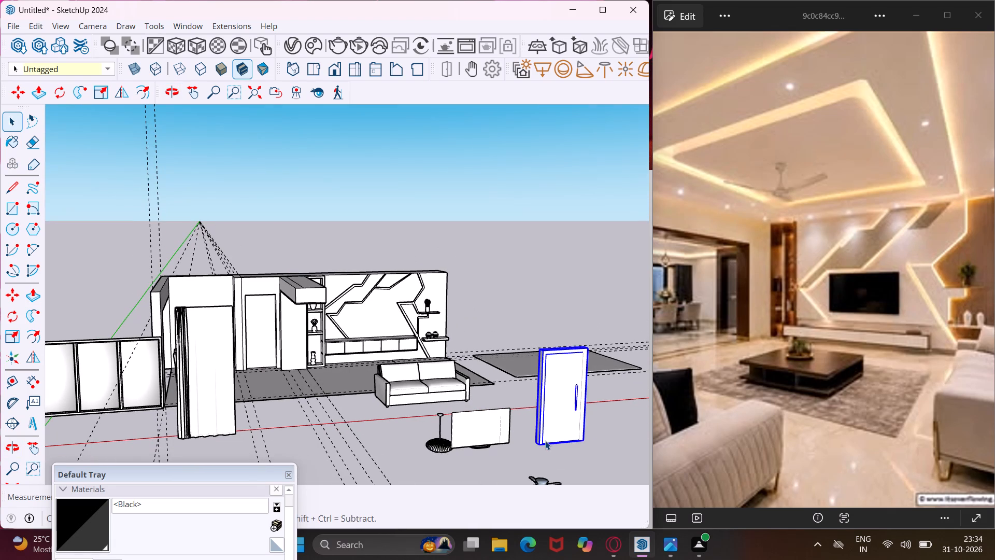
pyautogui.press('m')
pyautogui.scroll(7, 544, 447)
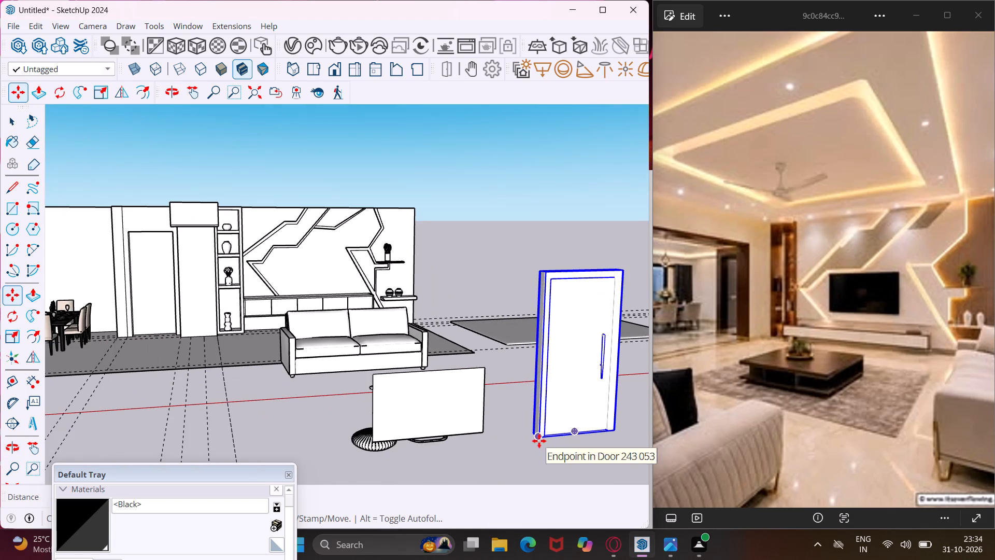
pyautogui.click(539, 441)
pyautogui.scroll(4, 134, 331)
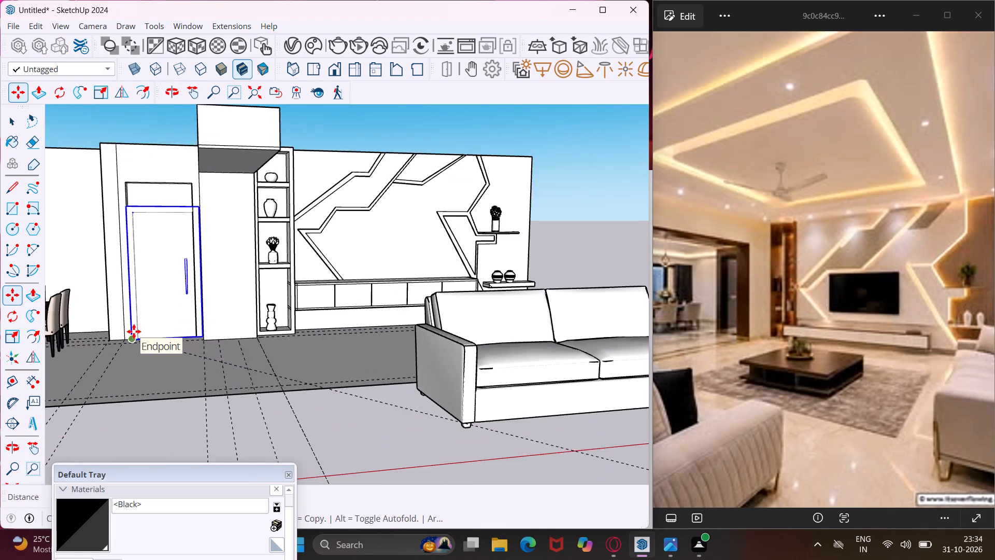
pyautogui.scroll(4, 134, 331)
pyautogui.moveTo(134, 331); pyautogui.dragTo(172, 395, button='middle')
pyautogui.scroll(4, 151, 375)
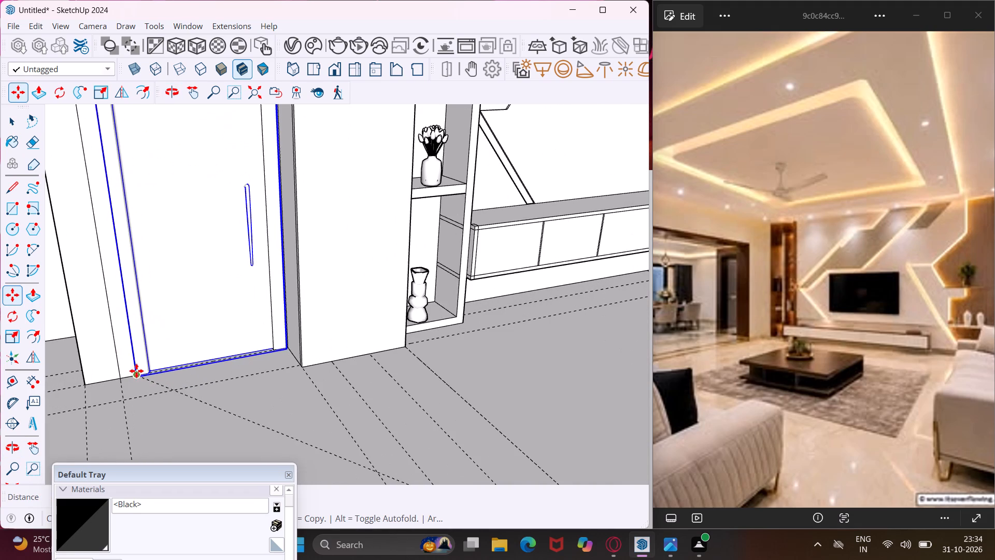
pyautogui.click(136, 371)
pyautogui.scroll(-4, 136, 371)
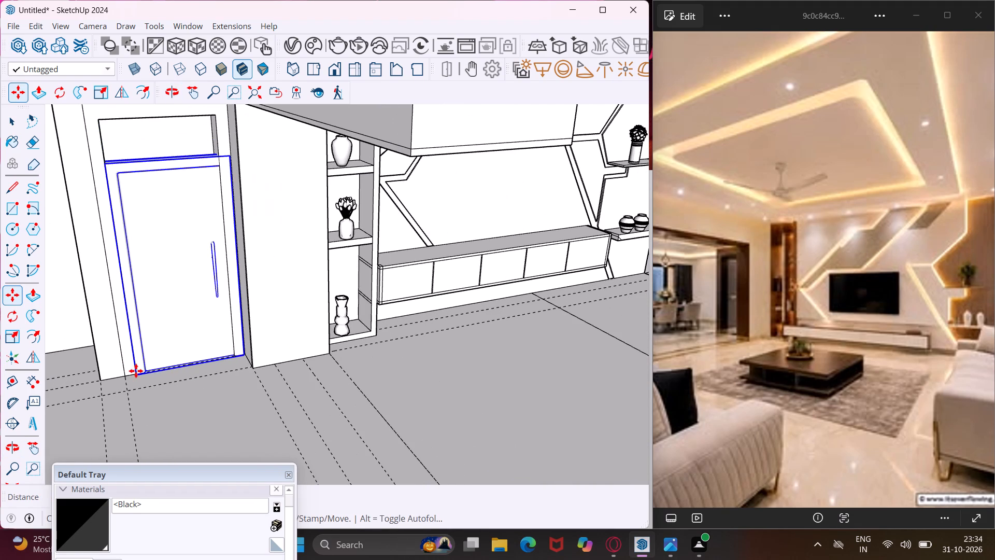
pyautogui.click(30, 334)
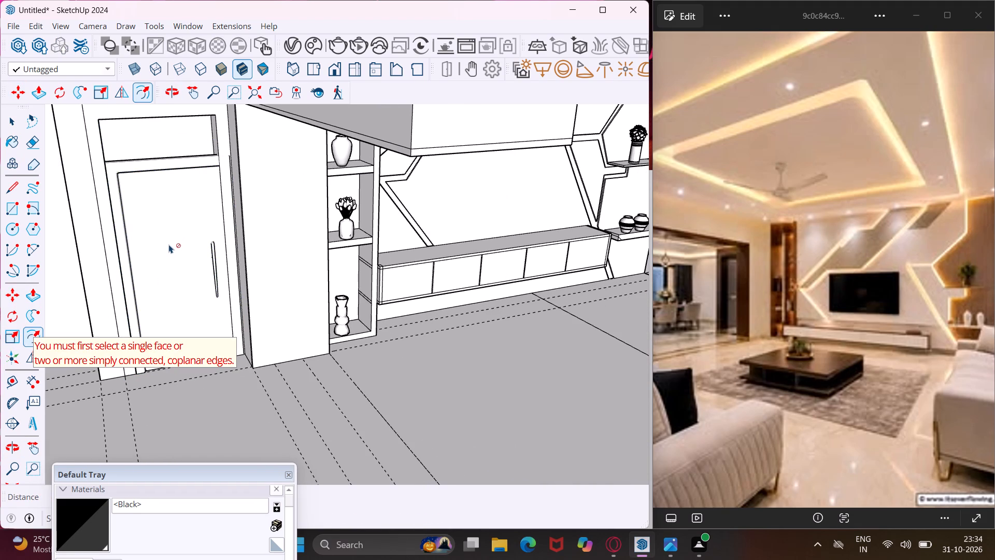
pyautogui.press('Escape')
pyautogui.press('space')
# Scale the door to fit its opening, narrowing it to the opening's width and stretching it up to the opening's top edge.
pyautogui.click(167, 248)
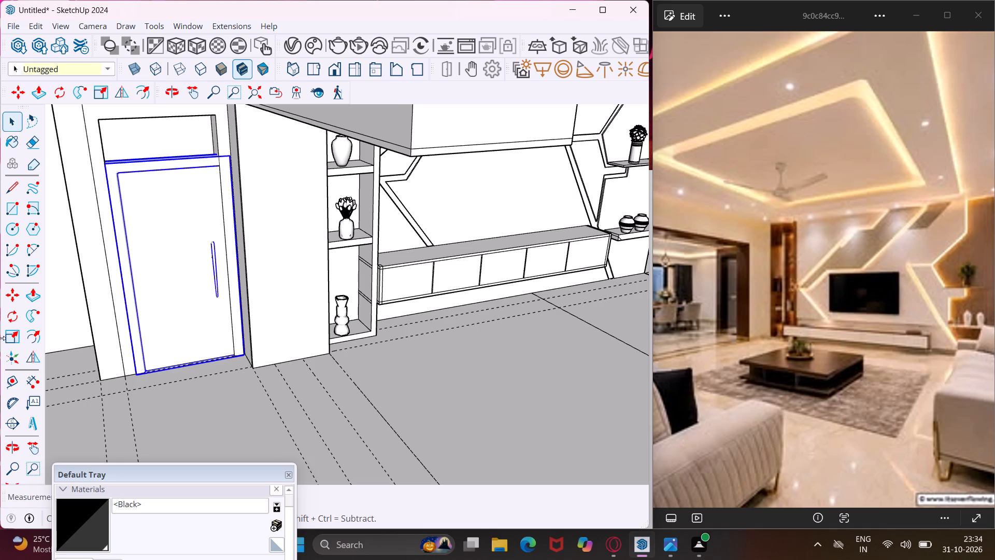
pyautogui.click(6, 336)
pyautogui.scroll(3, 209, 257)
pyautogui.click(240, 256)
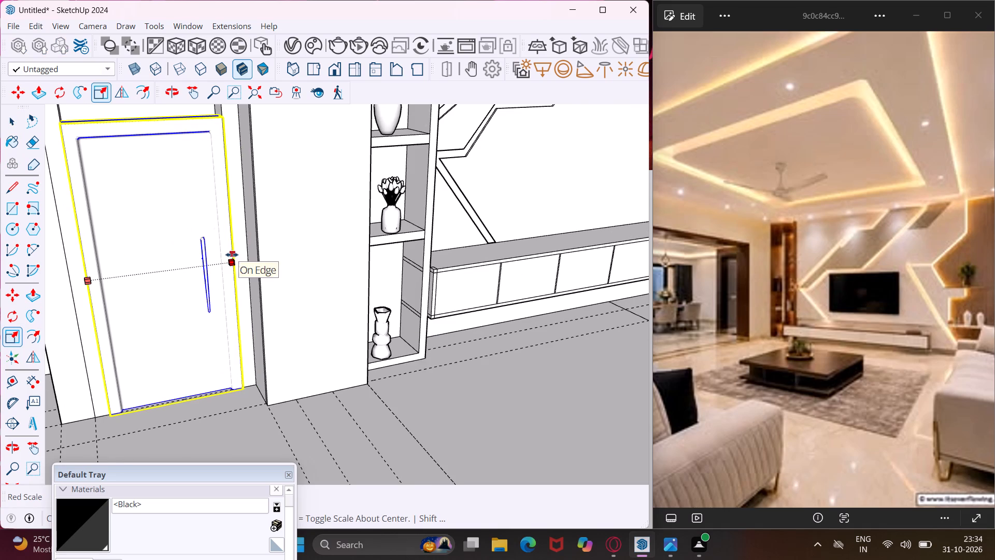
pyautogui.click(232, 254)
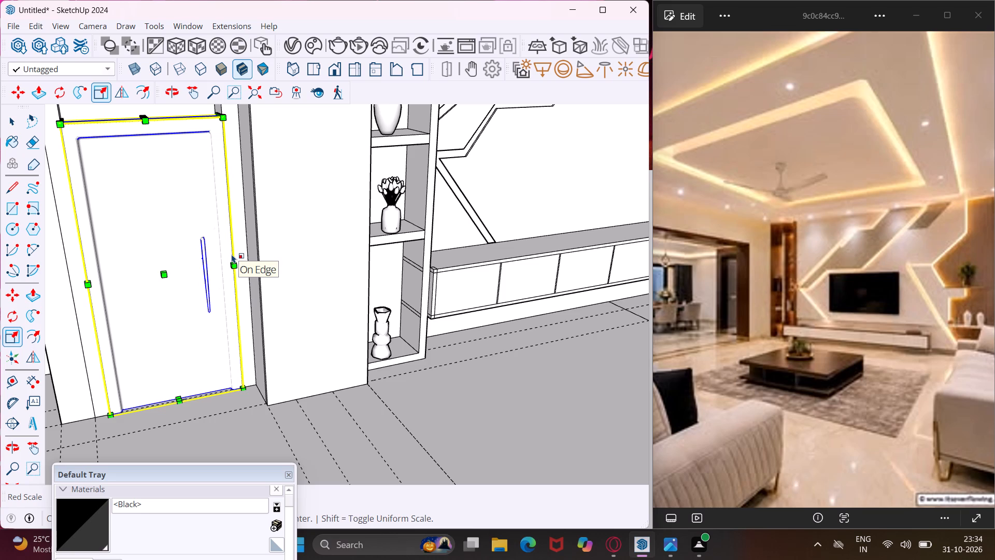
pyautogui.scroll(-3, 232, 254)
pyautogui.moveTo(158, 173); pyautogui.dragTo(250, 278, button='middle')
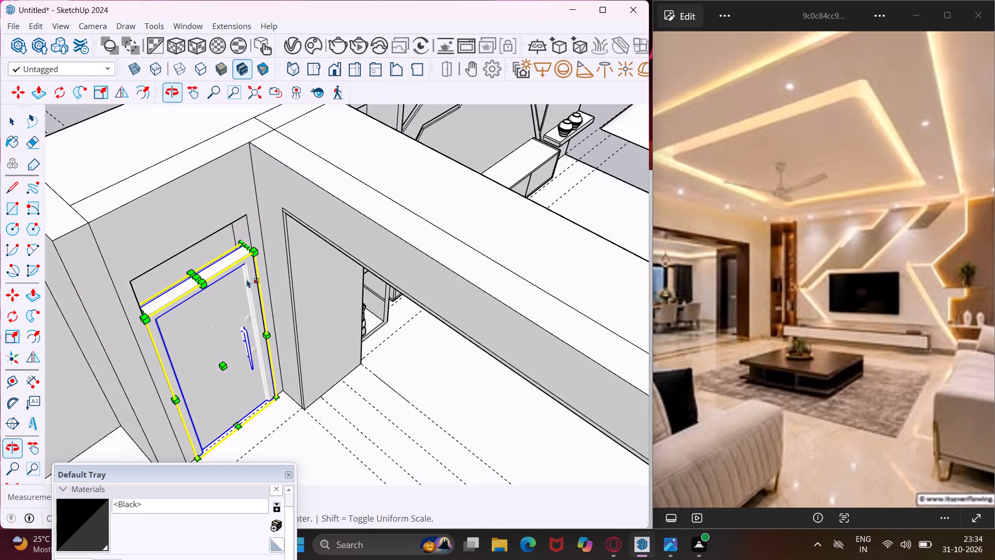
pyautogui.scroll(2, 201, 279)
pyautogui.click(201, 279)
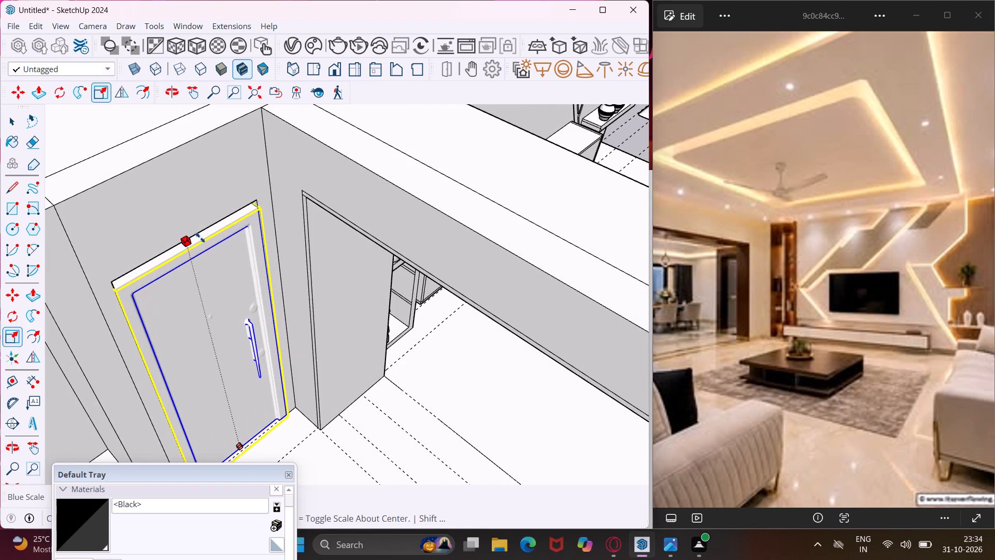
pyautogui.click(200, 235)
pyautogui.scroll(-5, 221, 234)
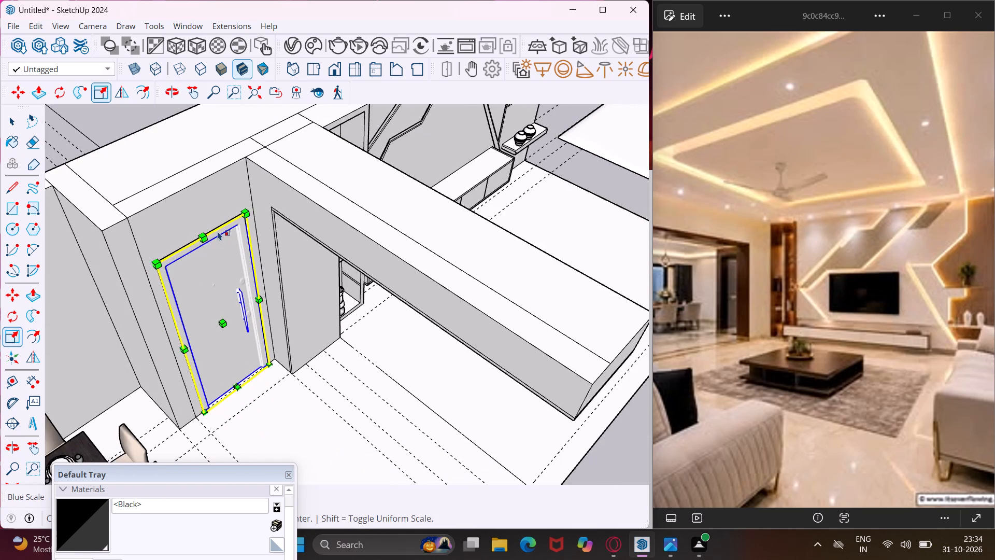
pyautogui.scroll(-16, 218, 231)
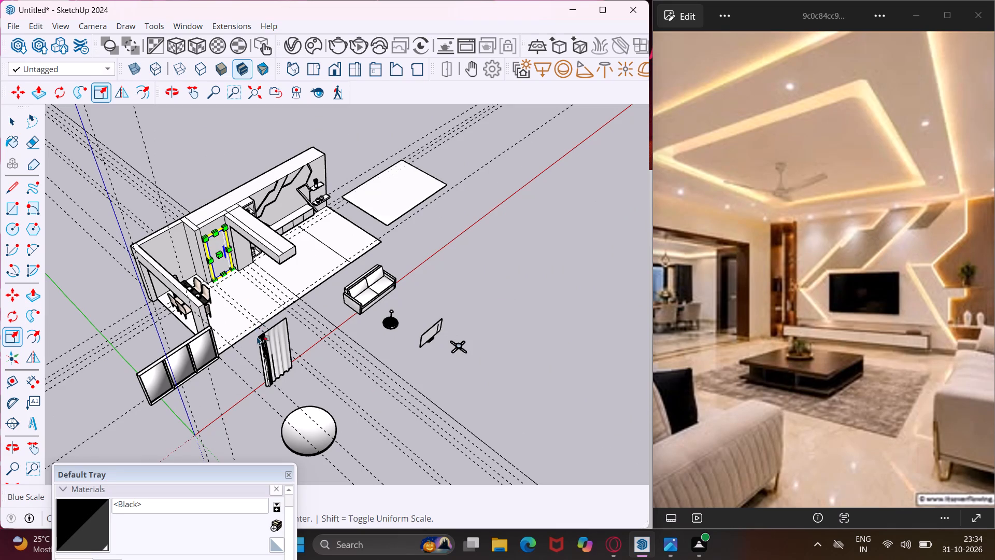
pyautogui.press('Escape')
pyautogui.press('space')
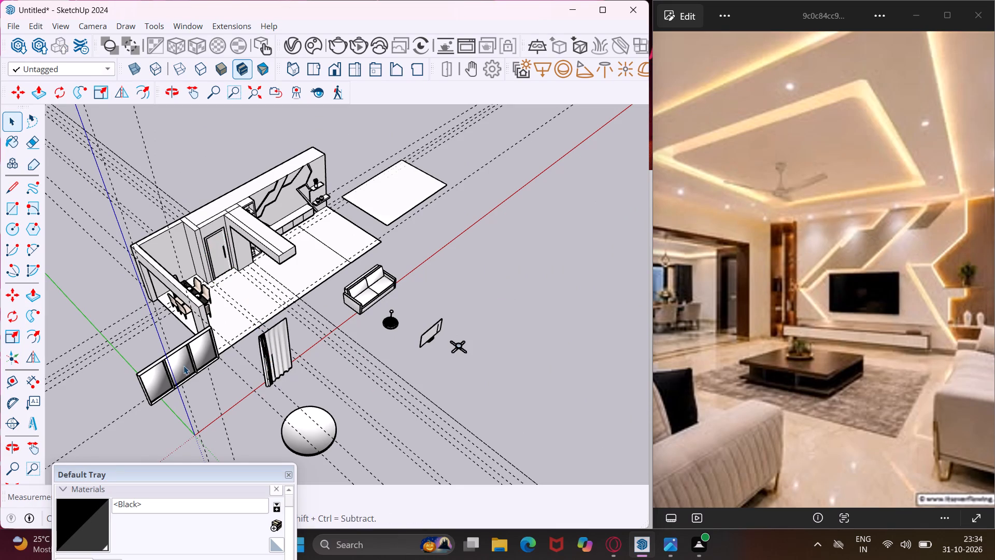
# Rotate the three-panel glazed window a quarter turn on the ground plane so it runs parallel to the dining area's outer wall.
pyautogui.scroll(10, 182, 366)
pyautogui.click(182, 369)
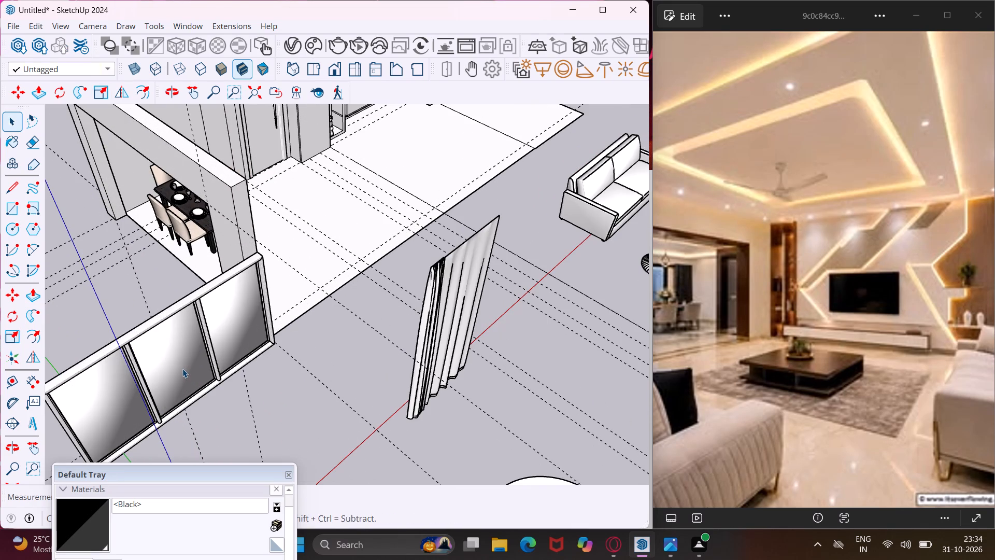
pyautogui.click(12, 313)
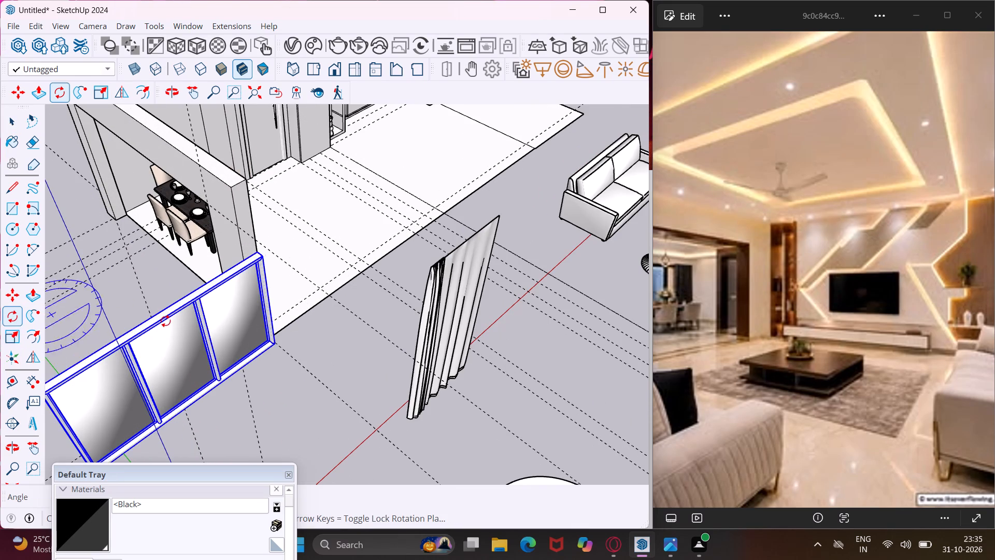
pyautogui.scroll(-4, 165, 322)
pyautogui.scroll(3, 237, 394)
pyautogui.click(249, 392)
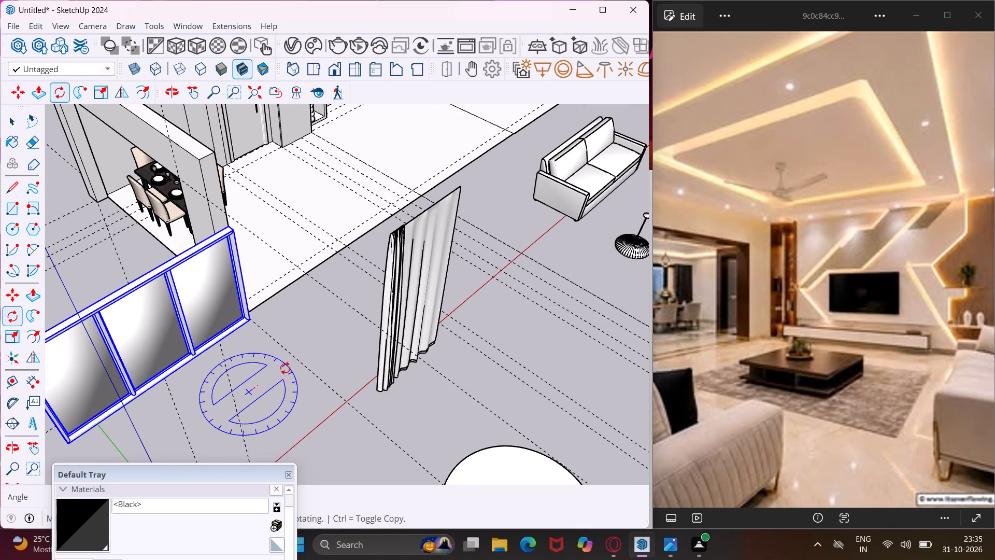
pyautogui.click(301, 357)
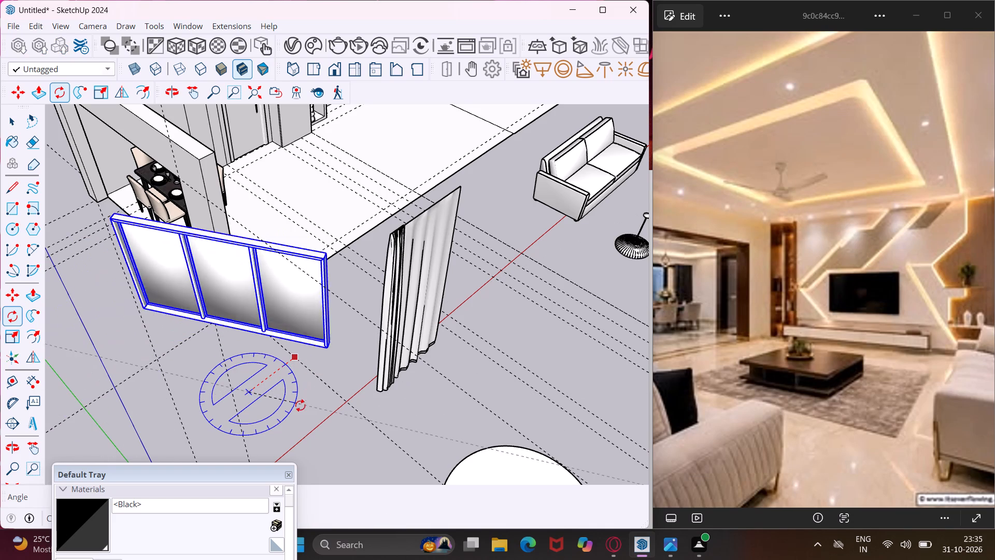
pyautogui.click(291, 424)
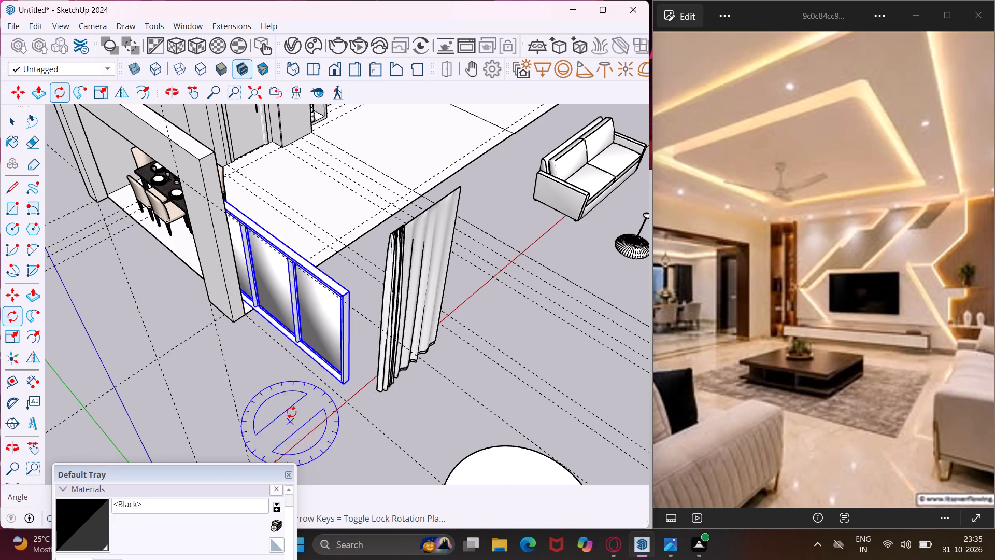
# Move the three-panel glazed window by its lower end corner to the bottom corner of the opening in the dining area's outer wall.
pyautogui.press('m')
pyautogui.scroll(7, 326, 381)
pyautogui.click(356, 388)
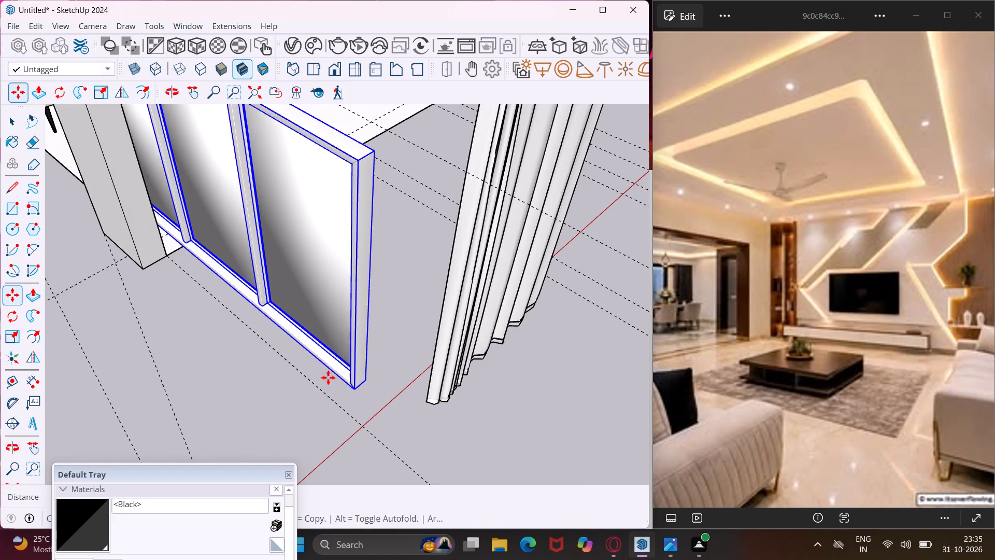
pyautogui.scroll(5, 108, 239)
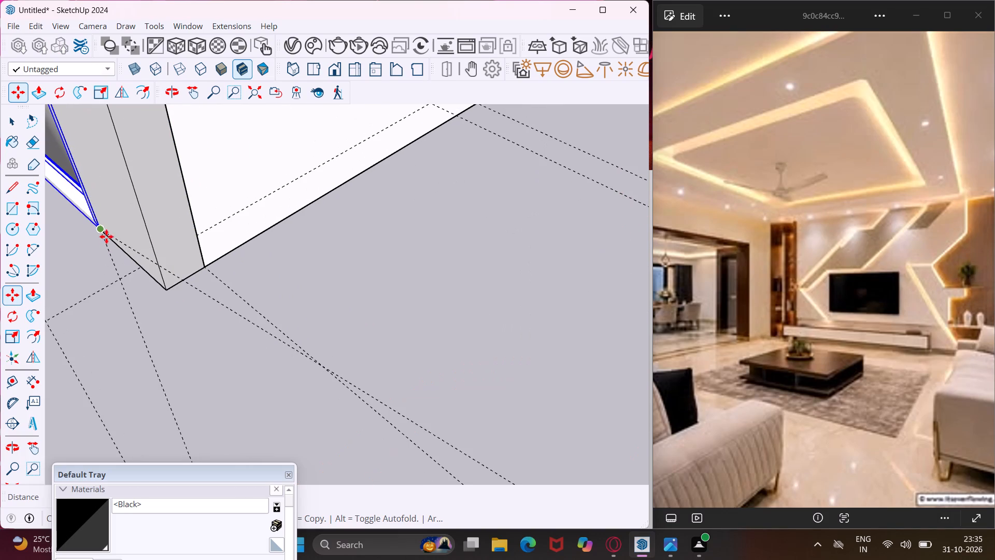
pyautogui.click(101, 231)
pyautogui.moveTo(166, 259); pyautogui.dragTo(486, 250, button='middle')
pyautogui.scroll(-19, 493, 247)
pyautogui.scroll(-6, 475, 292)
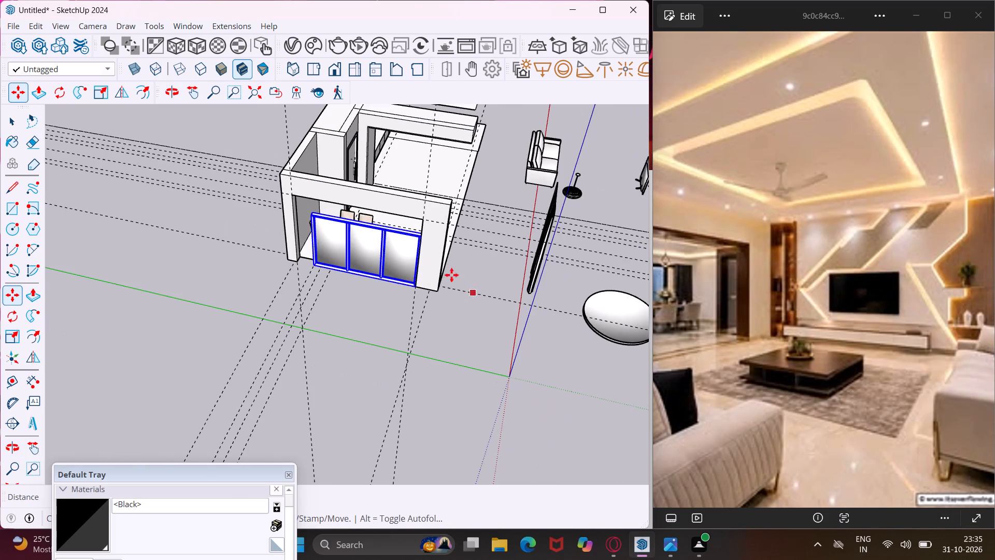
# Scale the glazed window to fill its opening, widening it to the opposite side and stretching it up to the top edge.
pyautogui.click(17, 337)
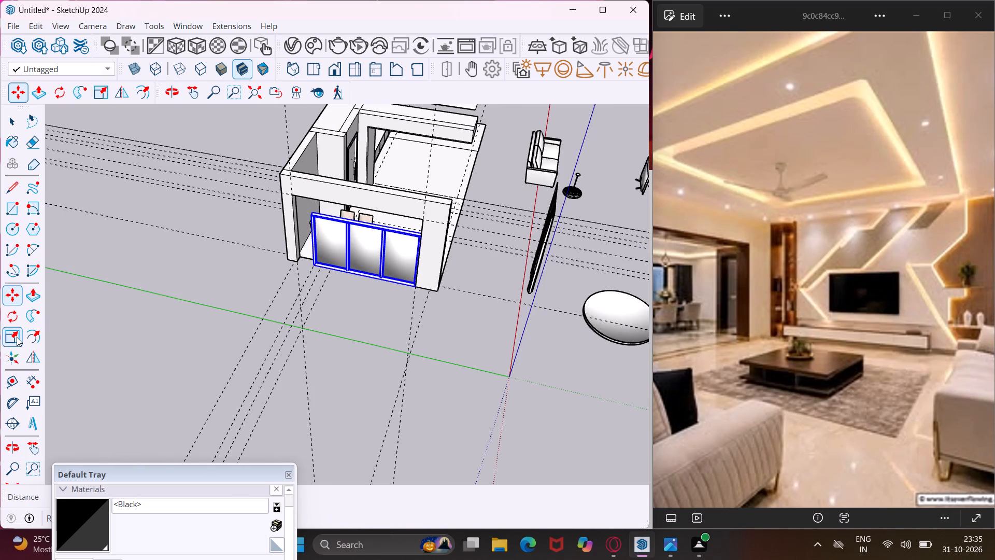
pyautogui.scroll(5, 314, 237)
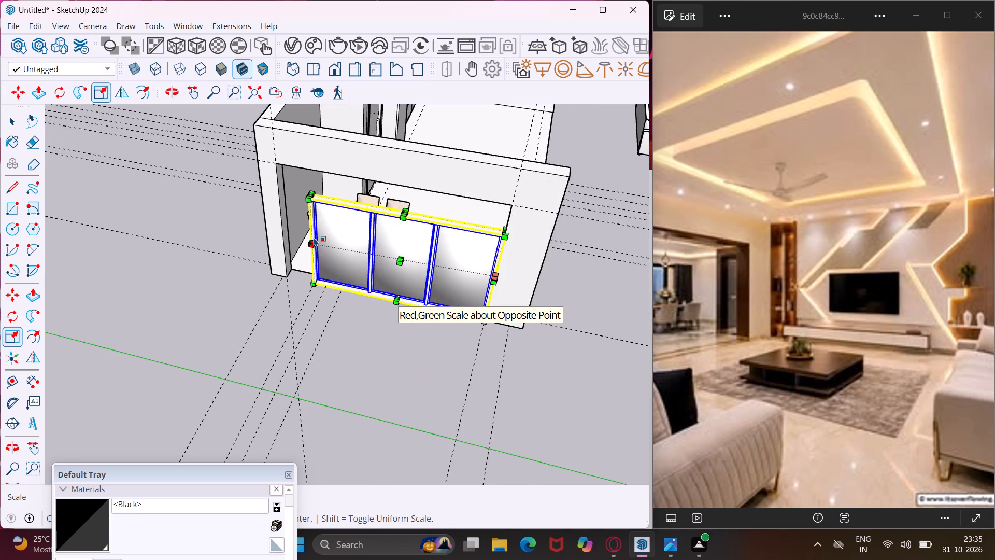
pyautogui.scroll(13, 314, 237)
pyautogui.click(313, 248)
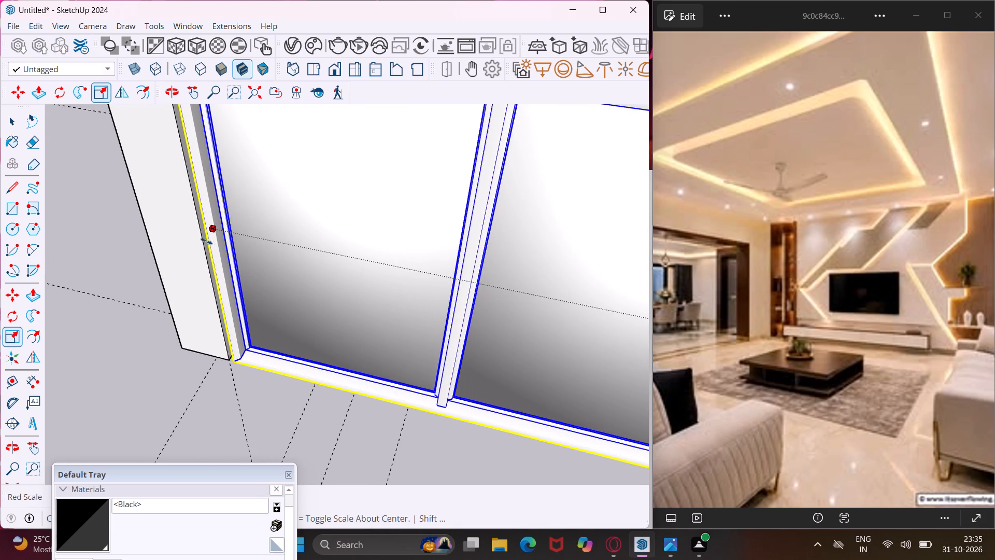
pyautogui.click(203, 240)
pyautogui.scroll(-10, 201, 288)
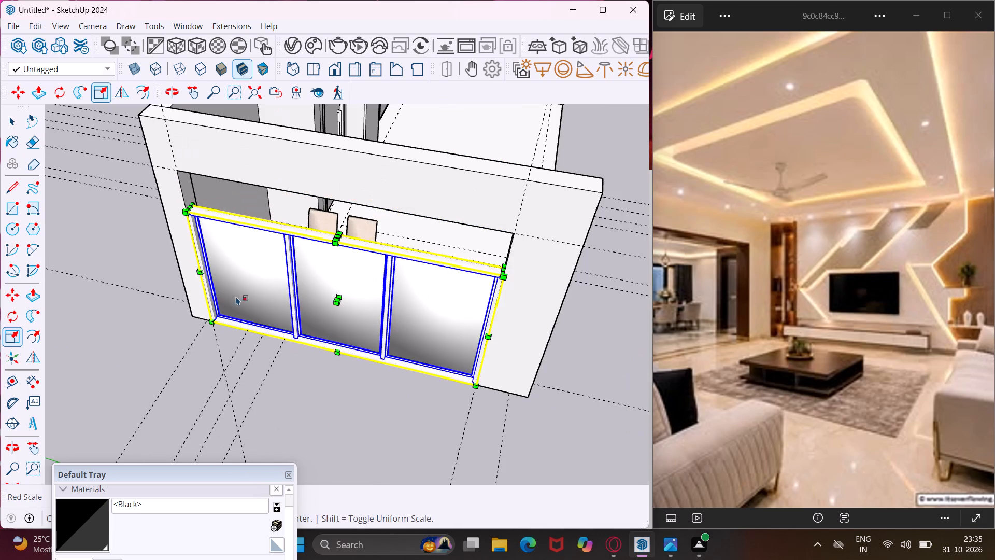
pyautogui.scroll(5, 342, 241)
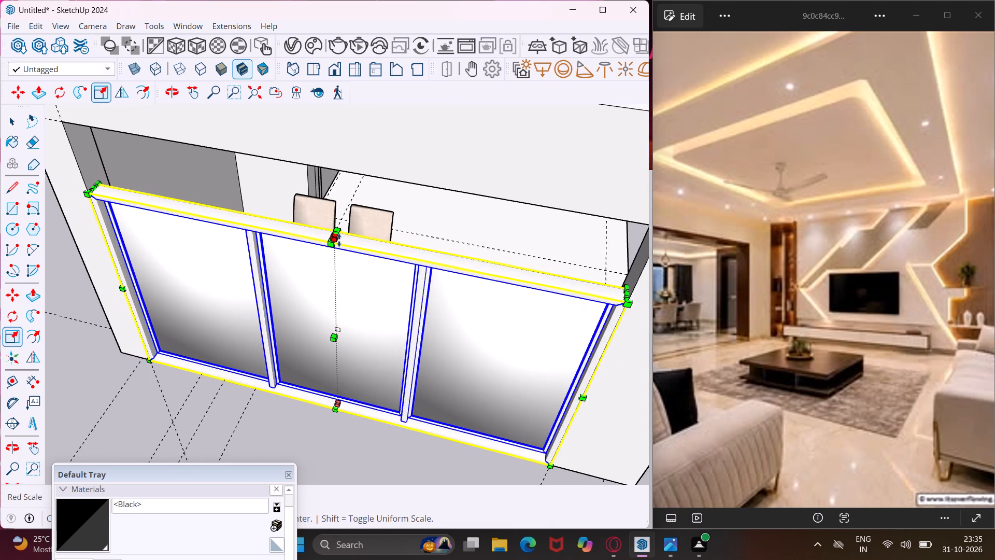
pyautogui.click(338, 239)
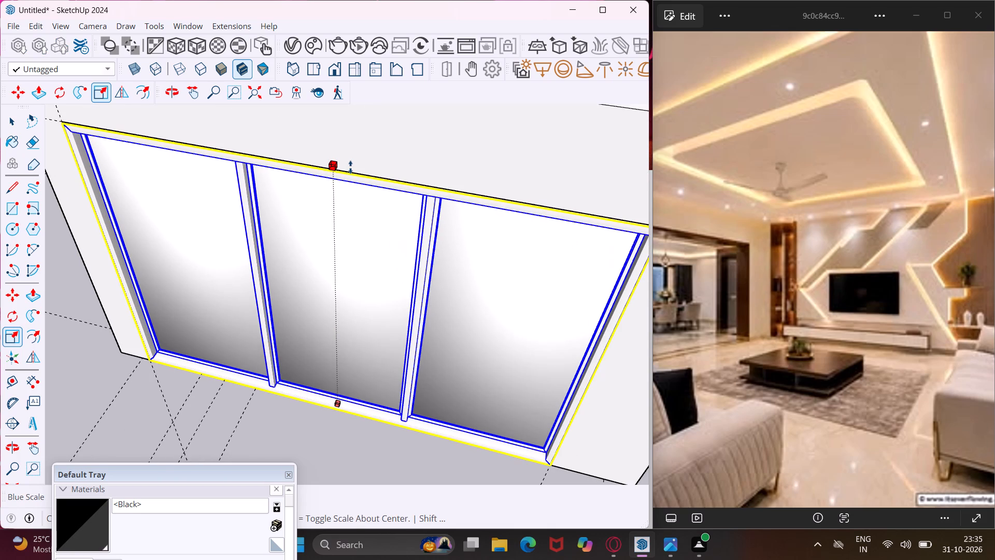
pyautogui.click(350, 167)
# Scale the glazed window's depth toward the dining room so the frame extends to the wall's inner face.
pyautogui.moveTo(341, 214); pyautogui.dragTo(382, 114, button='middle')
pyautogui.scroll(-5, 251, 285)
pyautogui.moveTo(376, 280); pyautogui.dragTo(266, 314, button='middle')
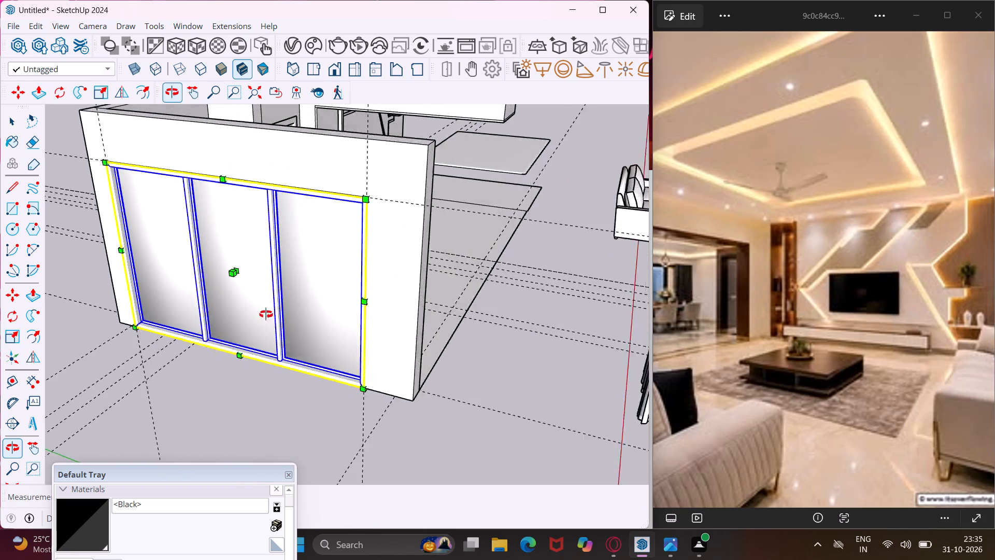
pyautogui.moveTo(266, 314); pyautogui.dragTo(63, 400, button='middle')
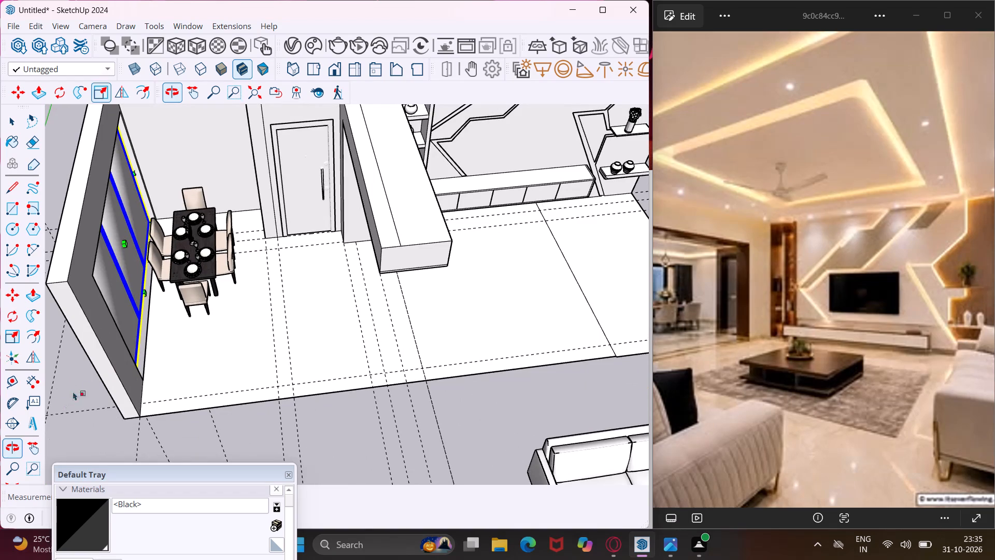
pyautogui.scroll(7, 127, 251)
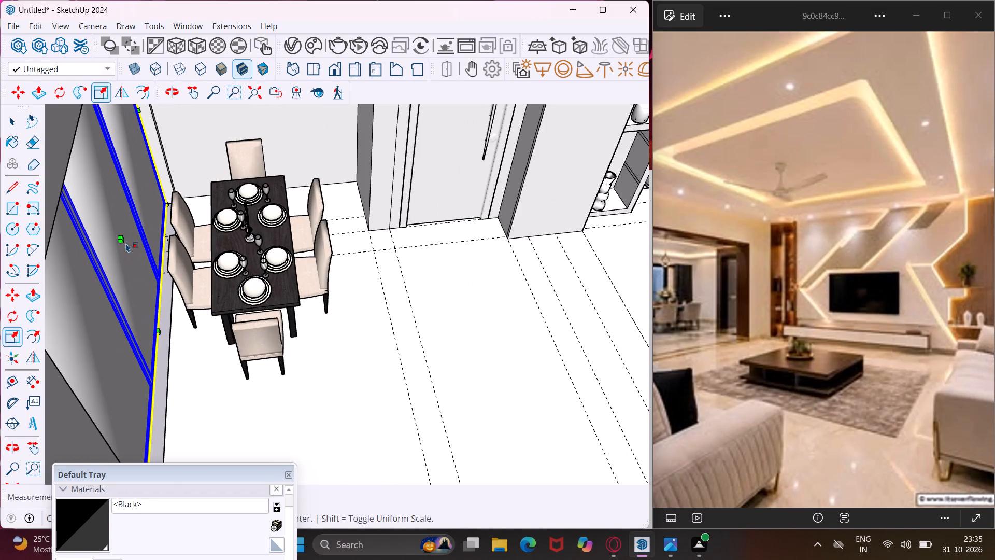
pyautogui.click(124, 240)
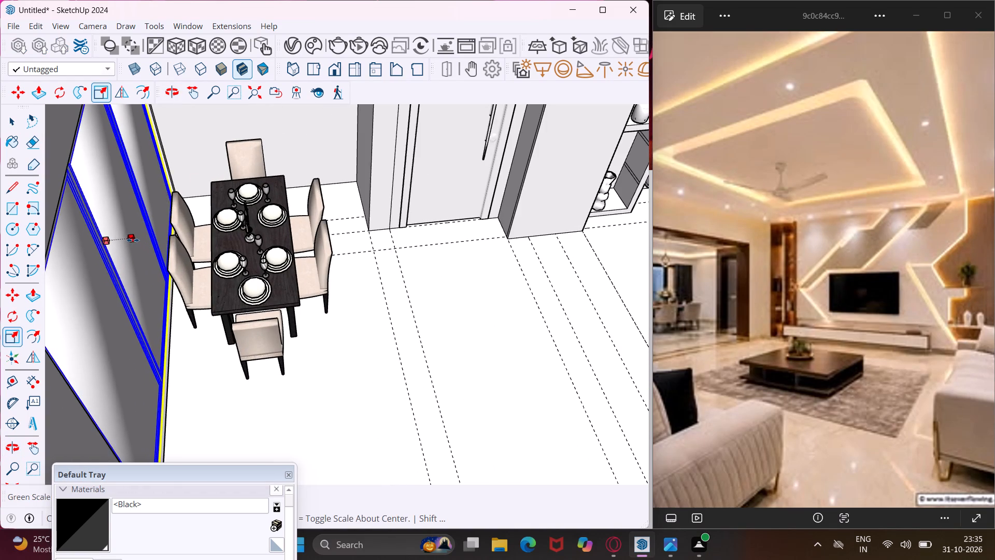
pyautogui.click(135, 240)
pyautogui.scroll(-3, 138, 268)
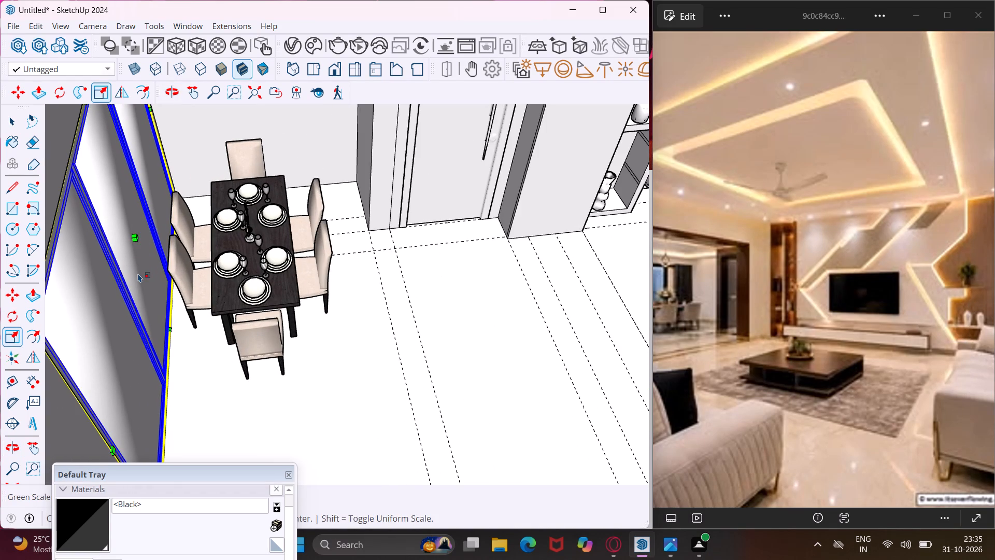
pyautogui.scroll(-9, 138, 273)
pyautogui.press('Escape')
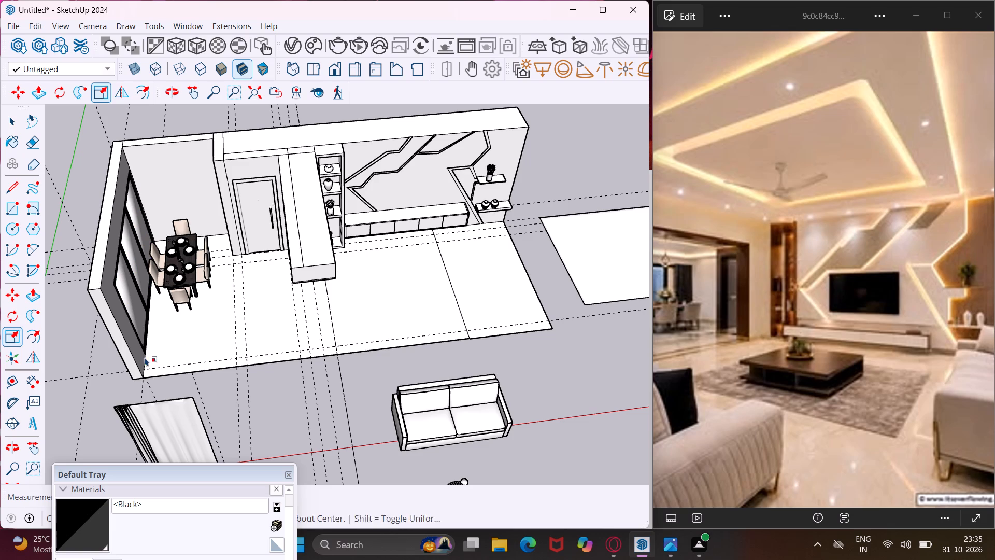
# Rotate the curtain a quarter turn on the ground plane so it runs parallel to the dining area's window wall.
pyautogui.press('space')
pyautogui.click(152, 408)
pyautogui.moveTo(152, 408); pyautogui.dragTo(182, 376, button='middle')
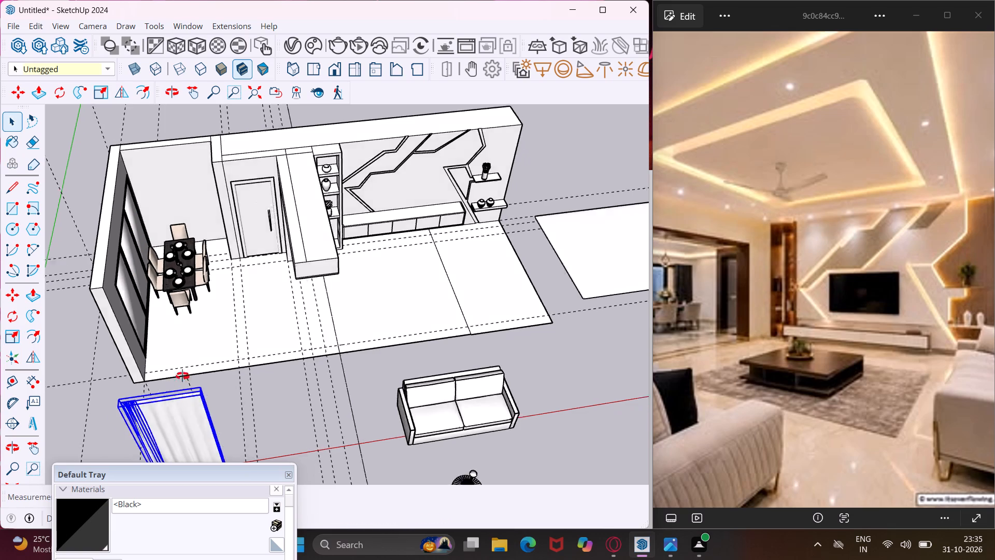
pyautogui.moveTo(182, 376); pyautogui.dragTo(234, 343, button='middle')
pyautogui.scroll(-9, 271, 279)
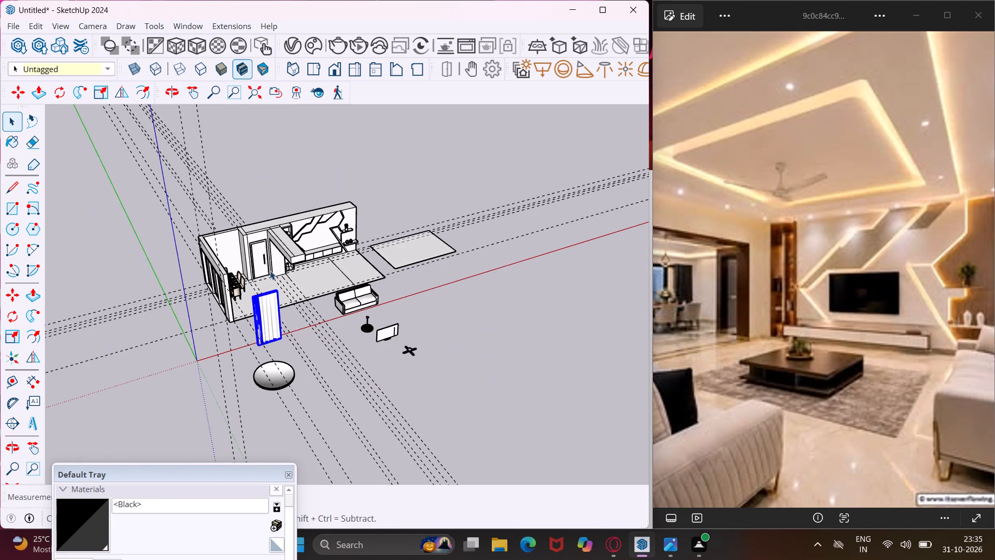
pyautogui.click(11, 313)
pyautogui.moveTo(190, 356); pyautogui.dragTo(208, 422, button='middle')
pyautogui.scroll(12, 290, 374)
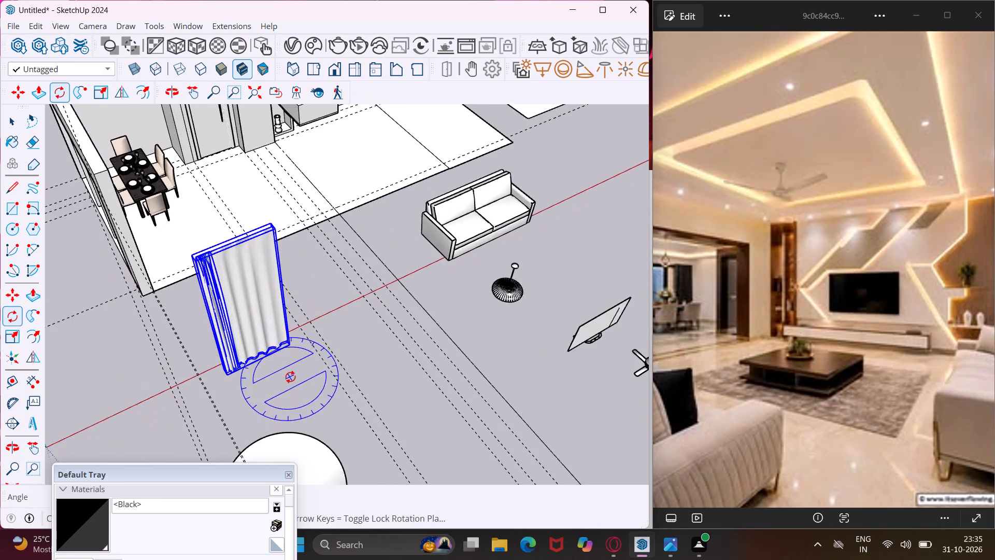
pyautogui.scroll(3, 290, 377)
pyautogui.click(277, 384)
pyautogui.click(306, 366)
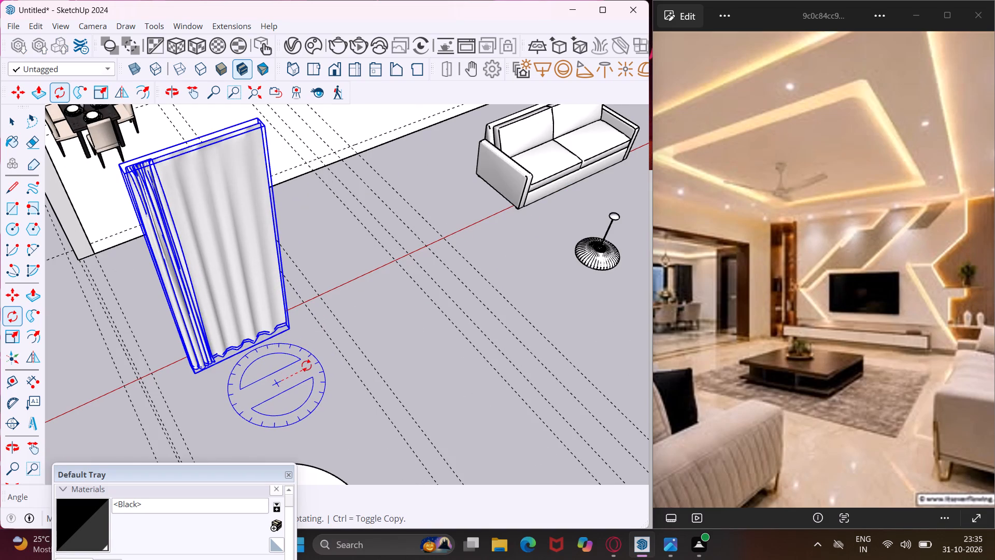
pyautogui.click(301, 410)
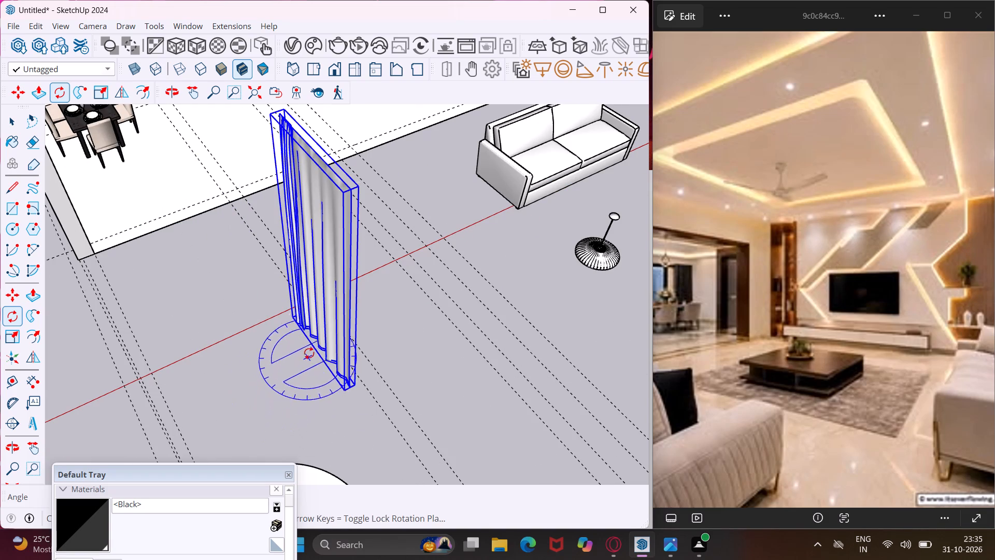
# Move the curtain by its top corner to the inner side of the dining area's window wall, at the end behind the dining set.
pyautogui.press('m')
pyautogui.scroll(3, 344, 194)
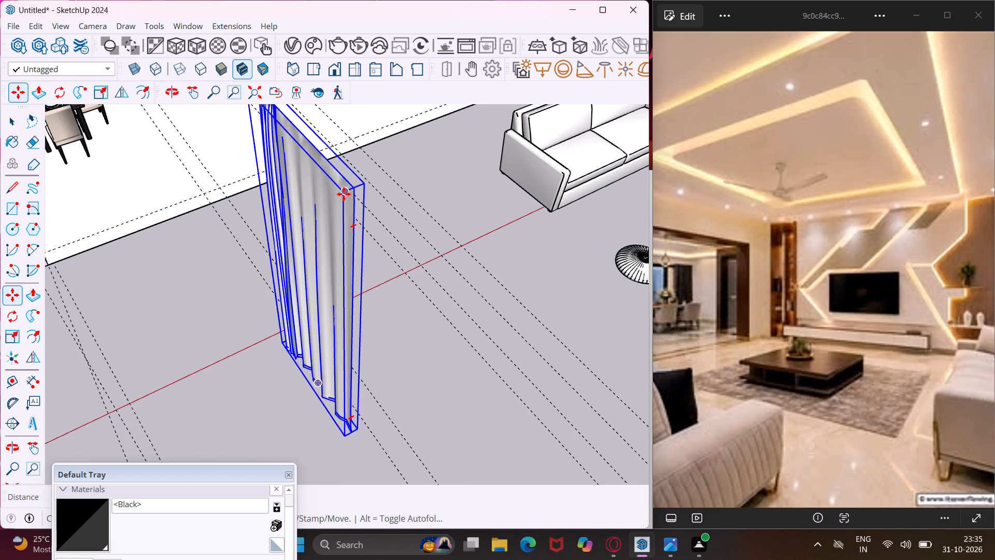
pyautogui.click(344, 194)
pyautogui.scroll(-13, 313, 214)
pyautogui.moveTo(312, 215); pyautogui.dragTo(418, 295, button='middle')
pyautogui.scroll(-9, 417, 296)
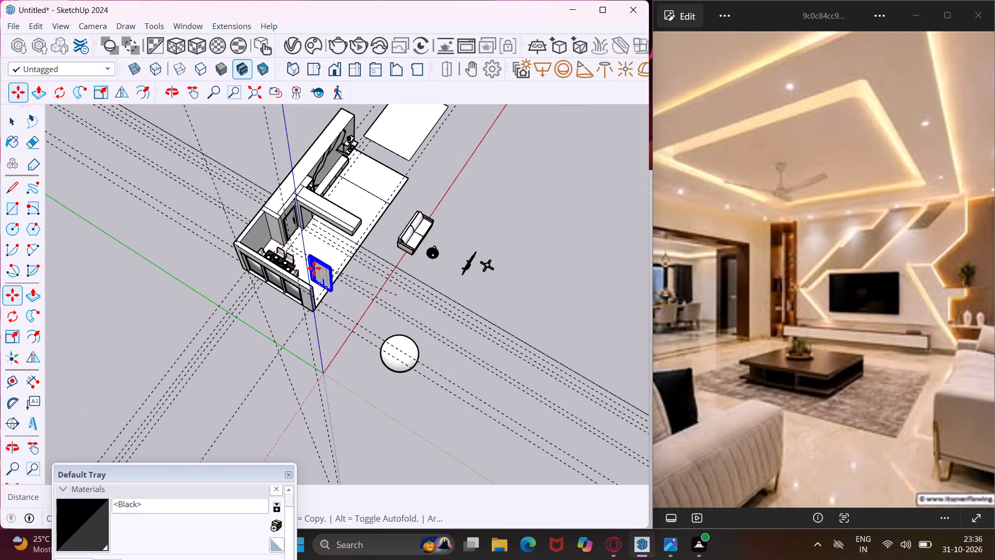
pyautogui.scroll(7, 254, 253)
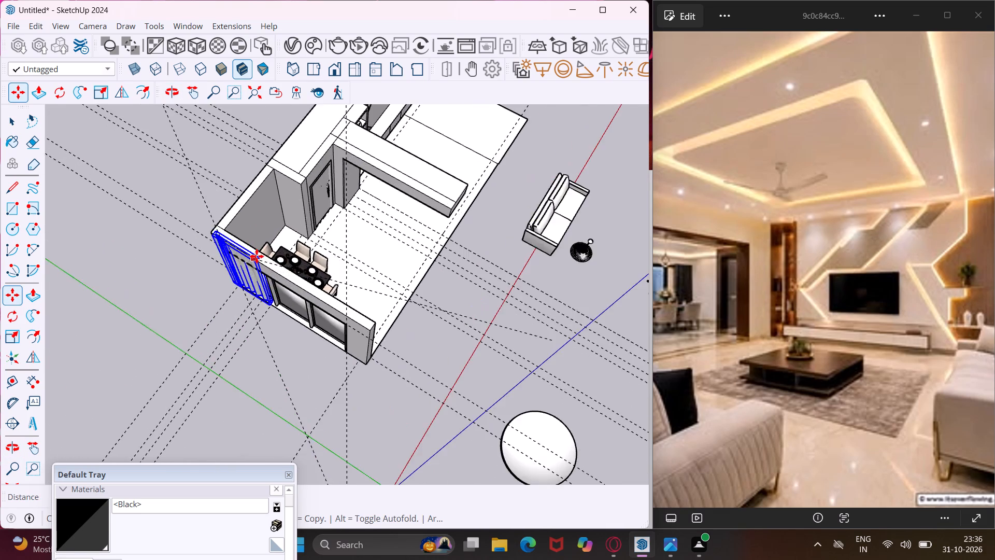
pyautogui.scroll(10, 257, 256)
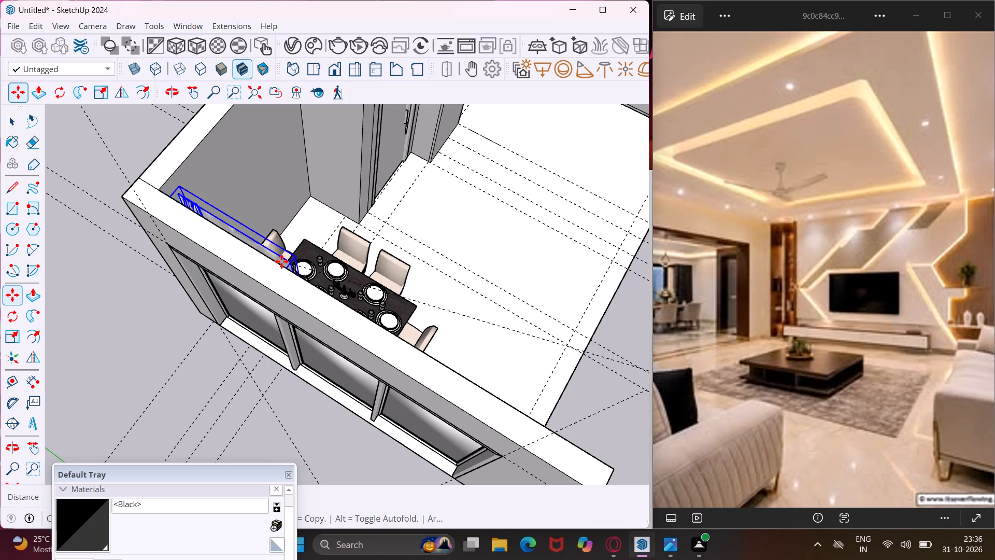
pyautogui.click(281, 261)
pyautogui.moveTo(298, 262); pyautogui.dragTo(127, 294, button='middle')
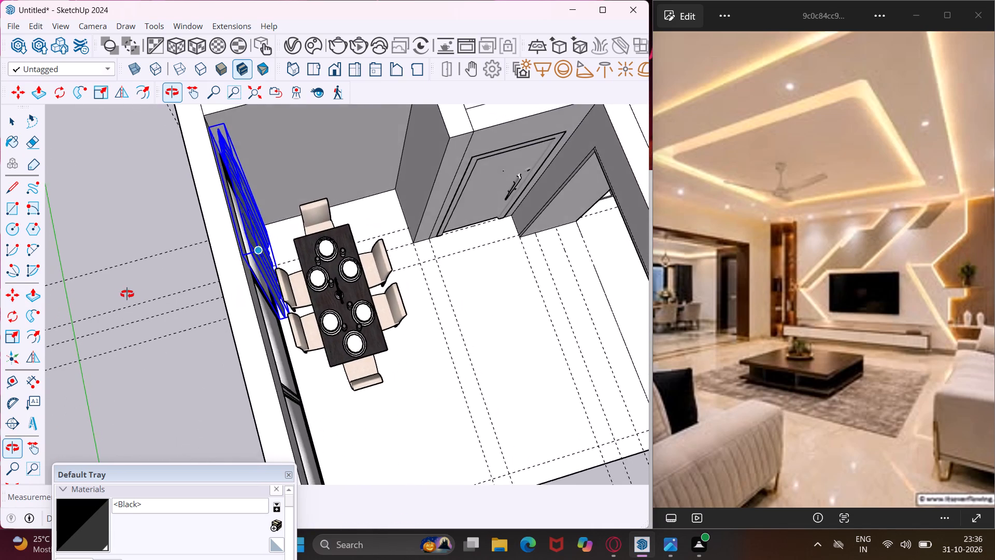
pyautogui.moveTo(127, 294); pyautogui.dragTo(120, 276, button='middle')
pyautogui.scroll(-6, 245, 275)
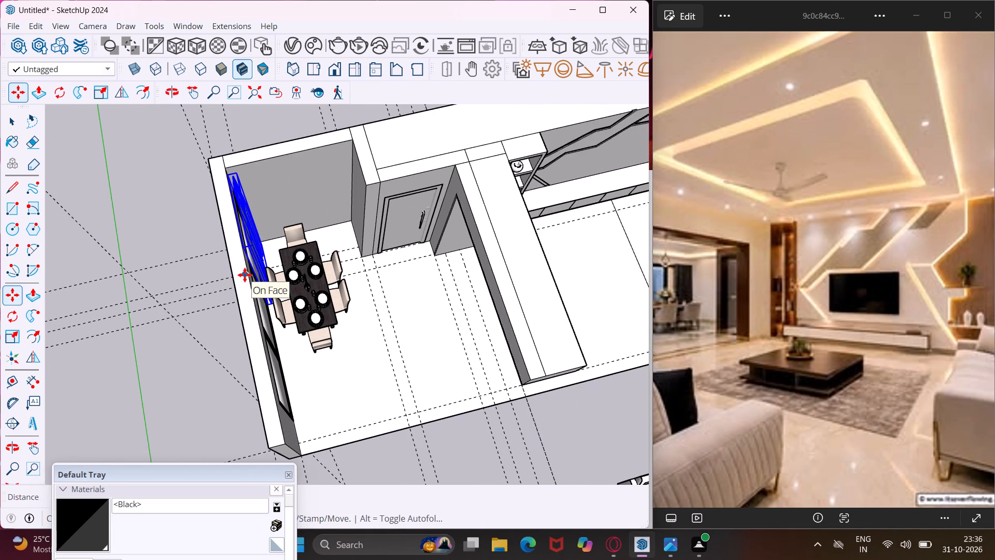
pyautogui.press('Escape')
pyautogui.press('space')
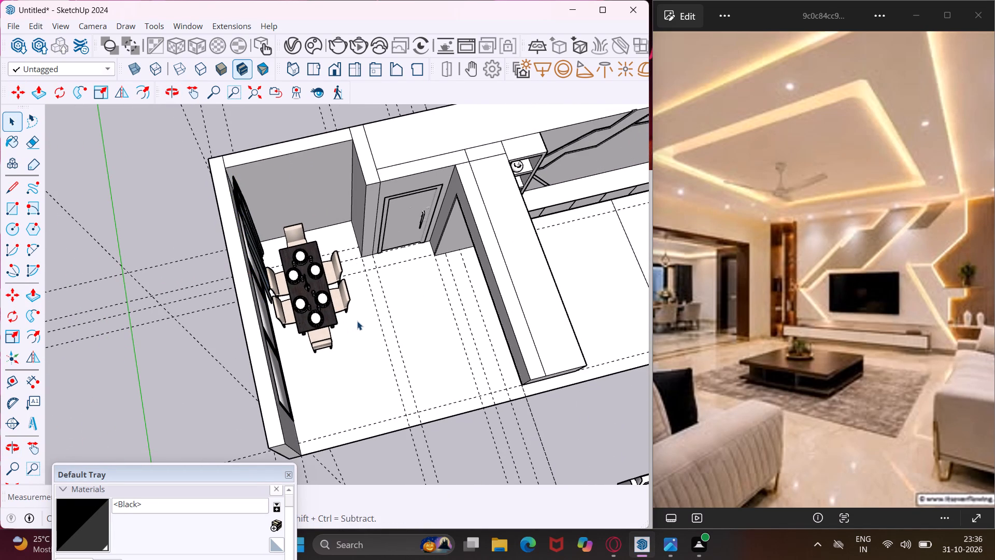
# Make a copy of the two-seater sofa rotated a quarter turn on the ground plane, beside the original.
pyautogui.scroll(-5, 357, 320)
pyautogui.moveTo(357, 320); pyautogui.dragTo(385, 143, button='middle')
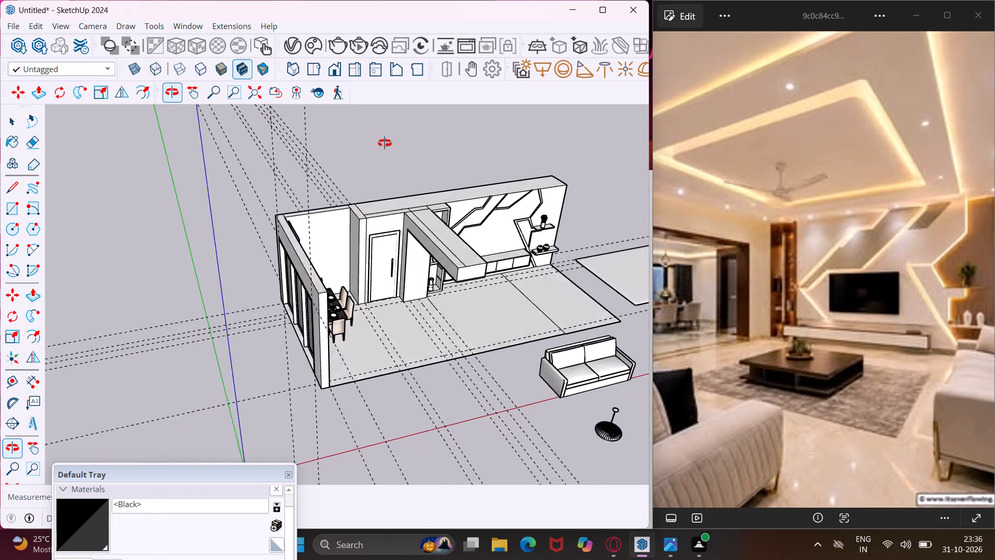
pyautogui.moveTo(385, 143); pyautogui.dragTo(397, 125, button='middle')
pyautogui.scroll(-5, 398, 256)
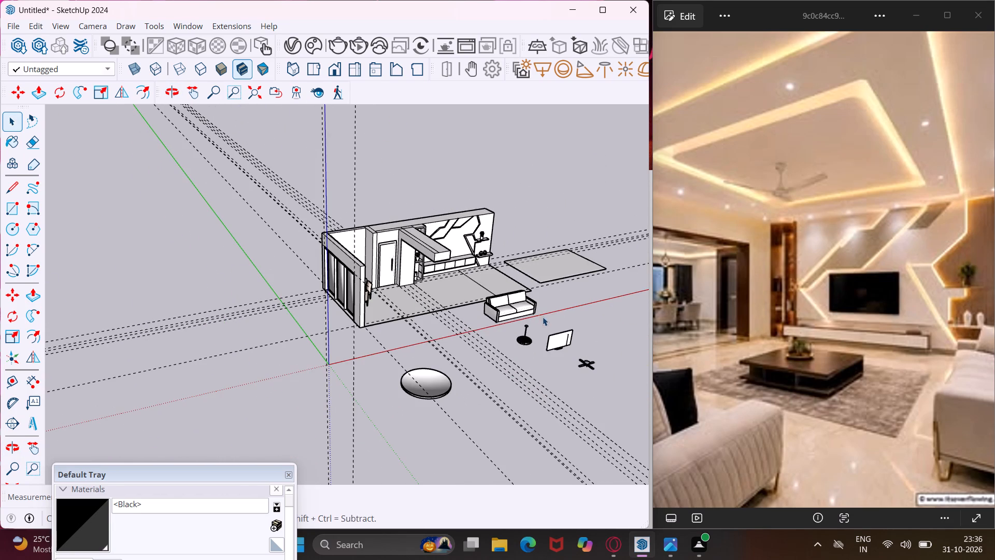
pyautogui.scroll(8, 556, 269)
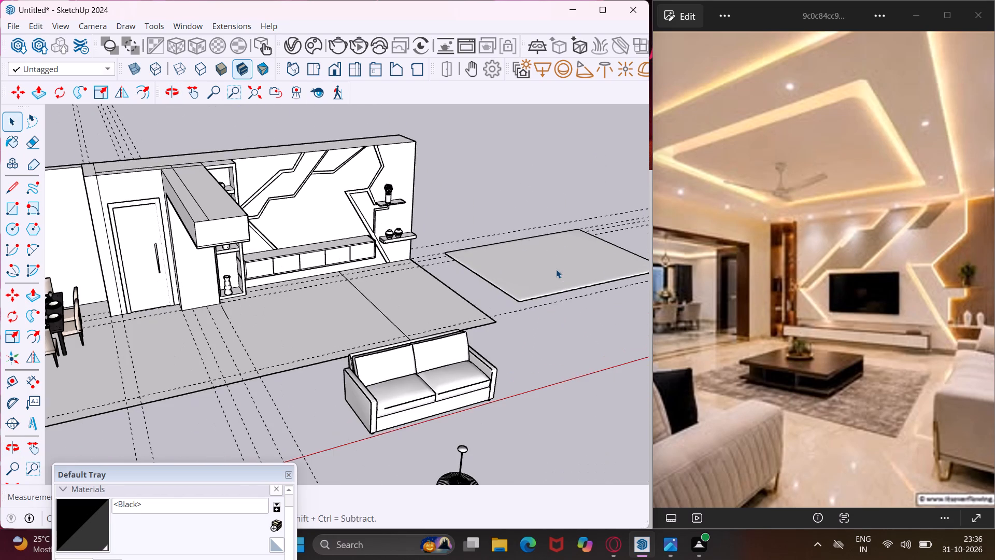
pyautogui.click(443, 399)
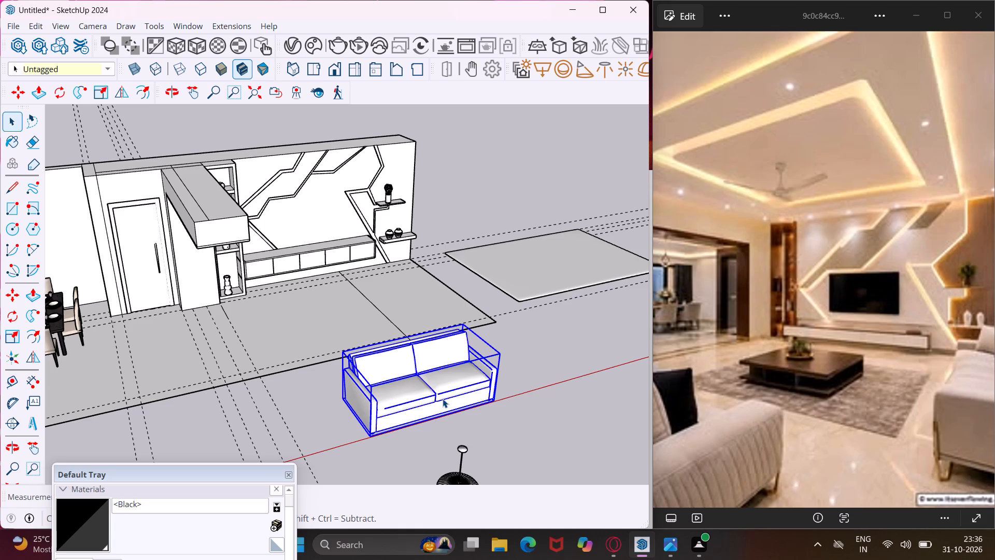
pyautogui.click(17, 316)
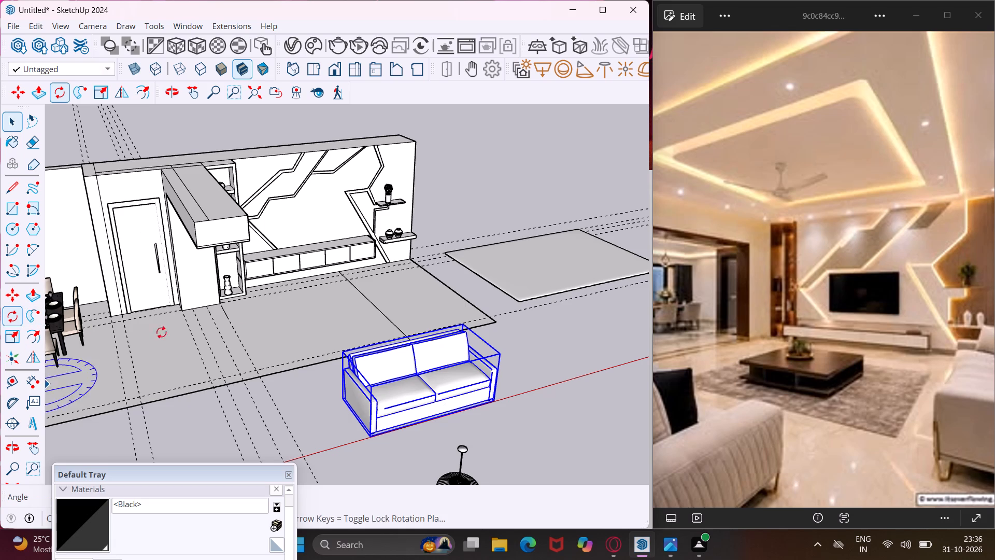
pyautogui.scroll(-4, 236, 328)
pyautogui.scroll(7, 409, 376)
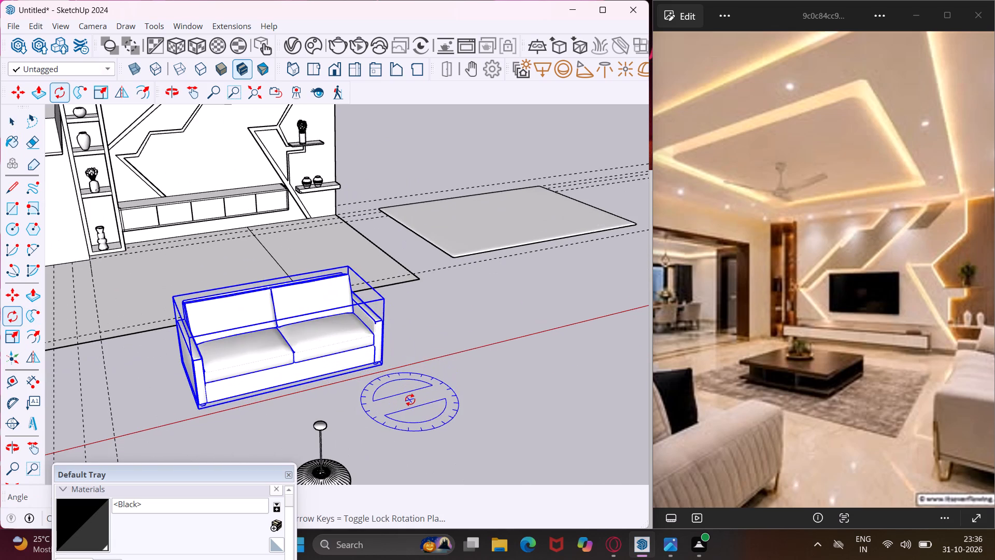
pyautogui.click(410, 400)
pyautogui.click(461, 382)
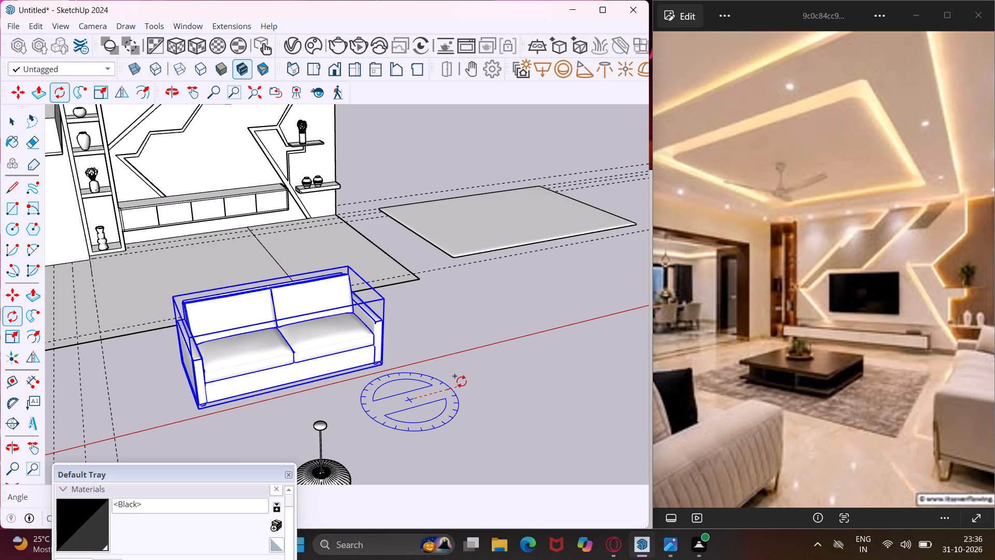
pyautogui.click(452, 444)
# Move the rotated sofa copy by its bottom front corner onto the living room floor, beside the end of the TV wall.
pyautogui.press('m')
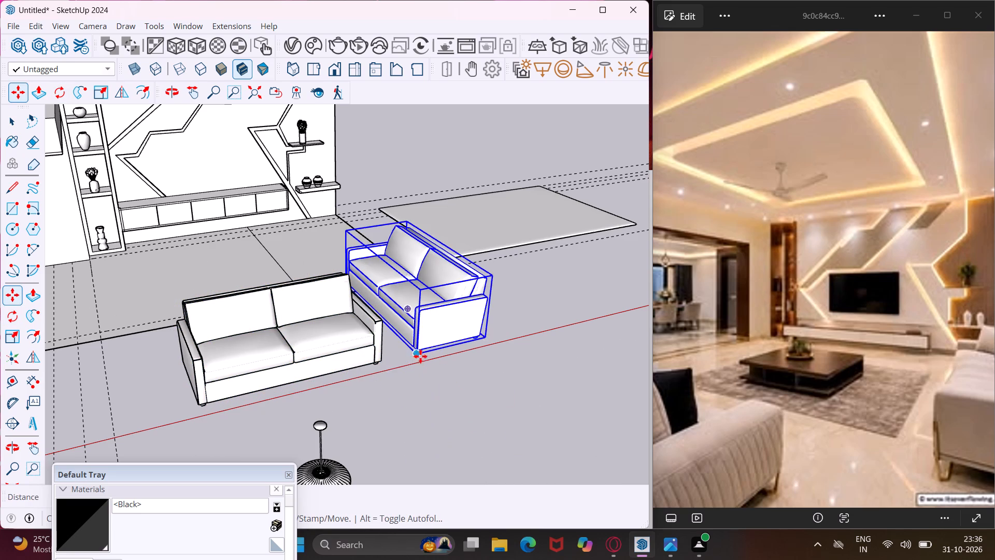
pyautogui.scroll(10, 419, 355)
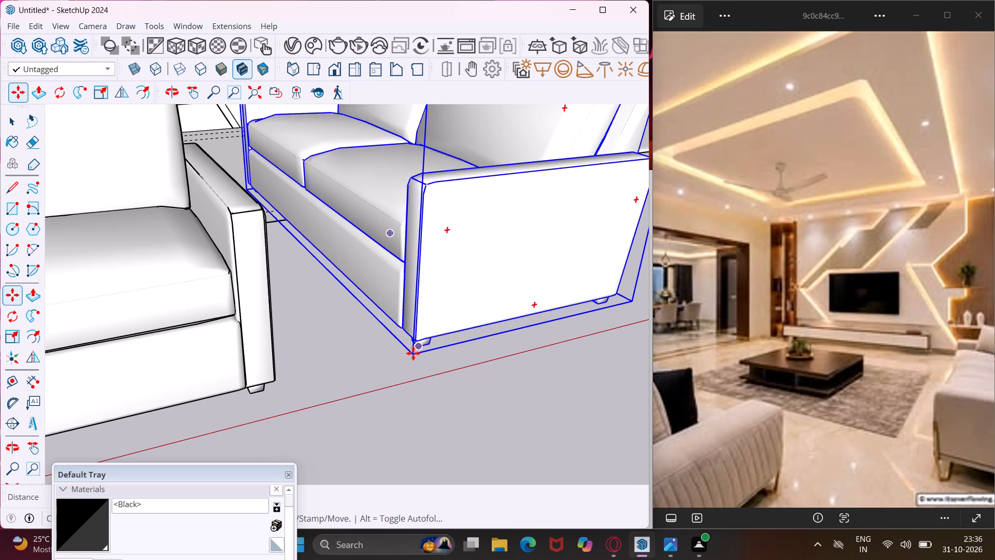
pyautogui.click(409, 354)
pyautogui.moveTo(385, 302); pyautogui.dragTo(388, 309, button='middle')
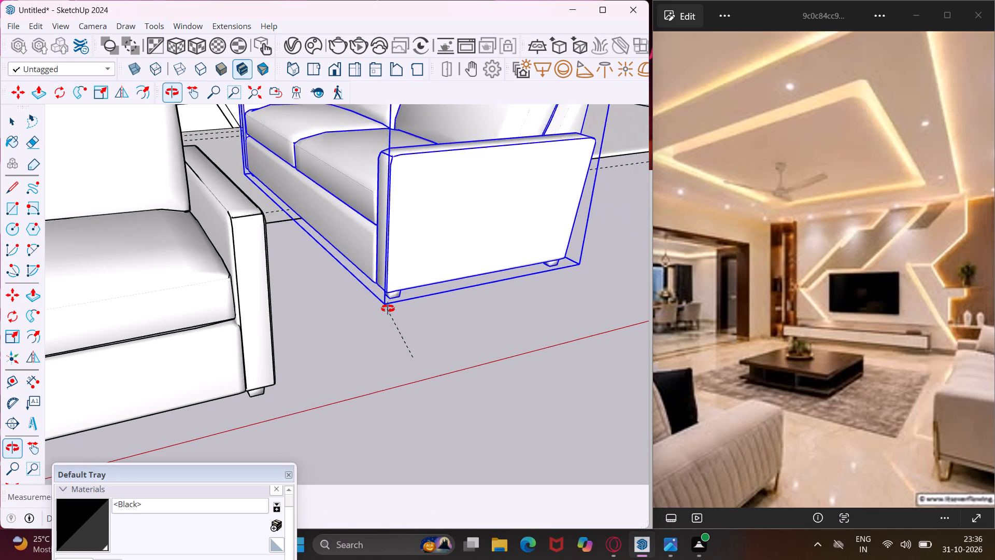
pyautogui.moveTo(388, 309); pyautogui.dragTo(435, 377, button='middle')
pyautogui.scroll(-9, 435, 375)
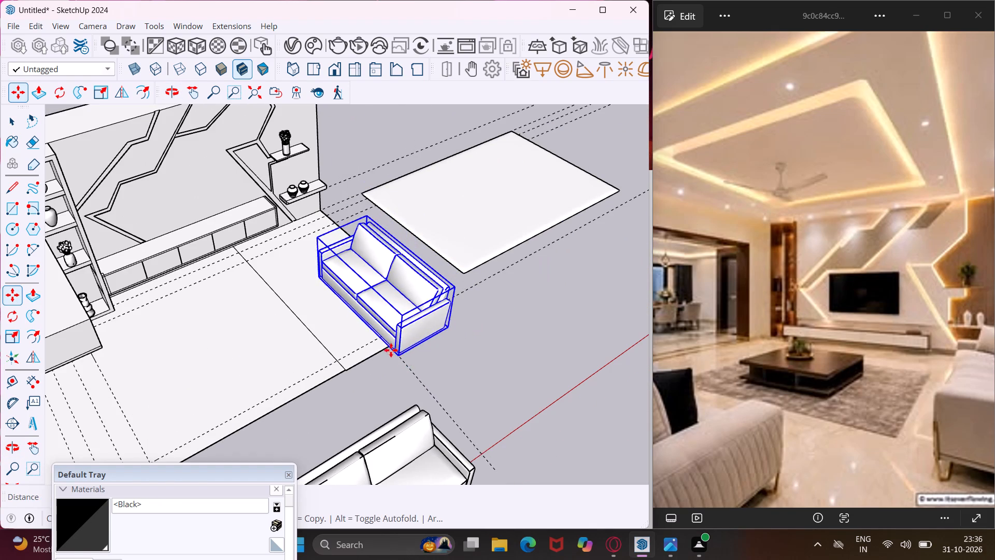
pyautogui.scroll(3, 383, 327)
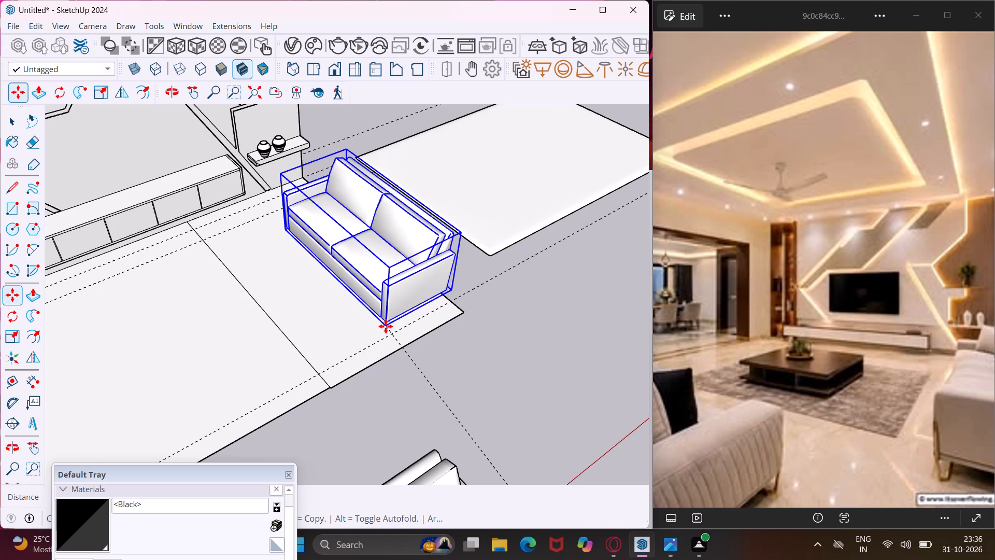
pyautogui.click(386, 326)
# Shift the rotated sofa slightly along the red axis, away from the middle of the living room floor.
pyautogui.moveTo(336, 351); pyautogui.dragTo(291, 352, button='middle')
pyautogui.scroll(4, 340, 341)
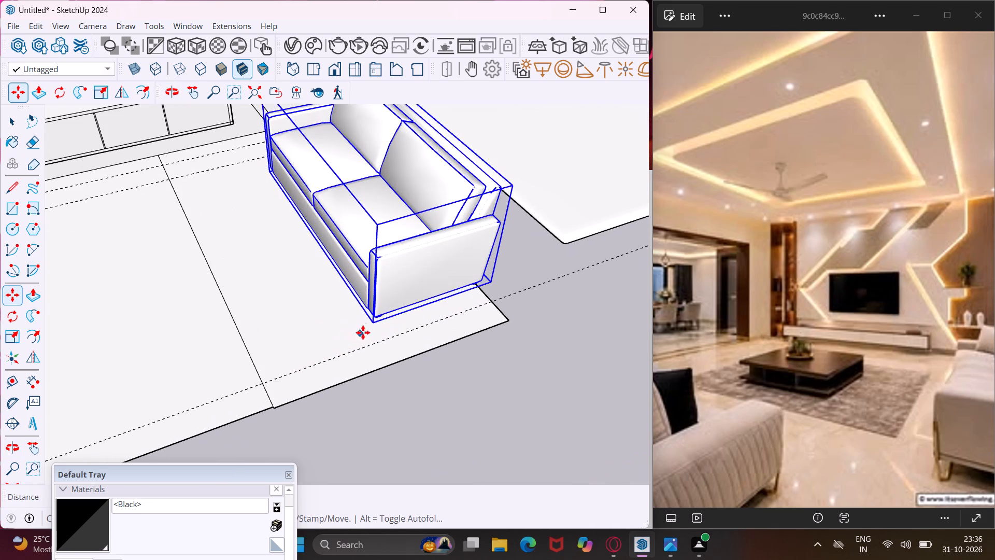
pyautogui.click(377, 323)
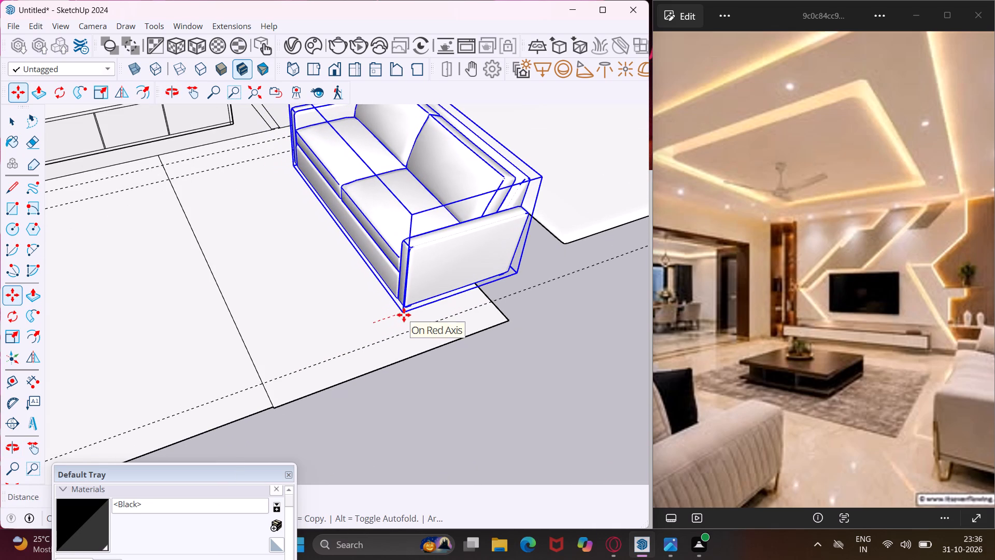
pyautogui.click(404, 315)
pyautogui.scroll(-12, 361, 337)
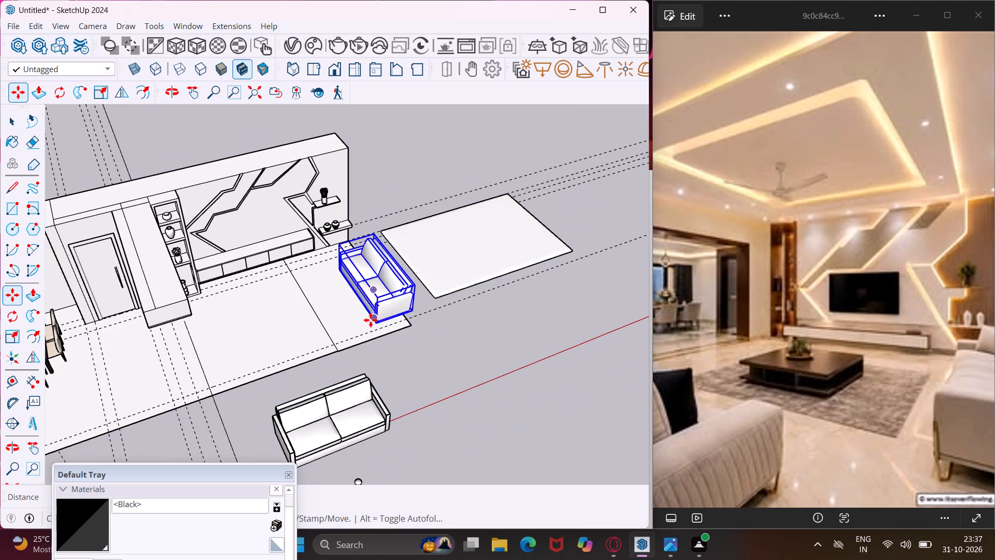
pyautogui.press('Escape')
pyautogui.press('space')
# Push/Pull the end face of the dining area's window wall outward to lengthen the wall past the floor's front edge.
pyautogui.moveTo(346, 351); pyautogui.dragTo(397, 304, button='middle')
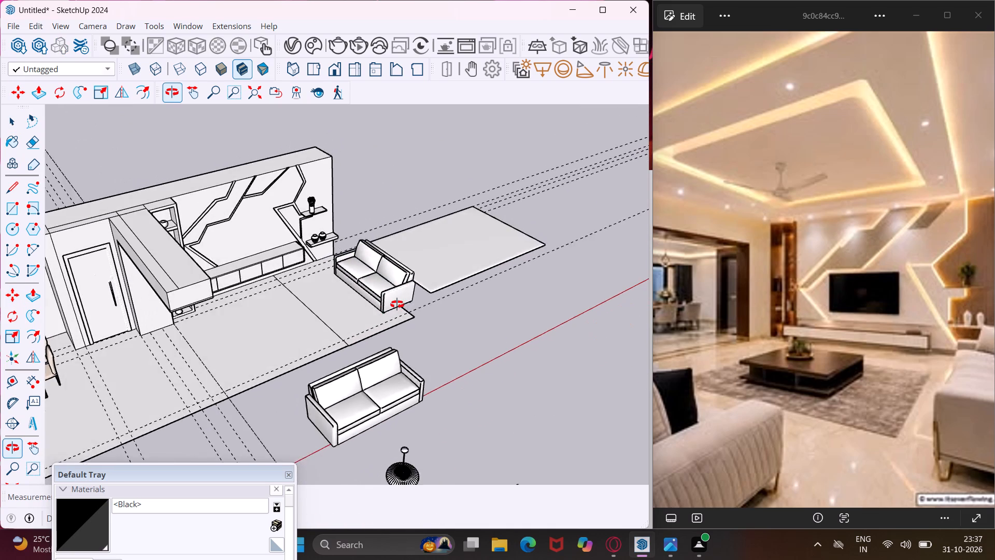
pyautogui.moveTo(397, 304); pyautogui.dragTo(405, 299, button='middle')
pyautogui.scroll(-5, 418, 275)
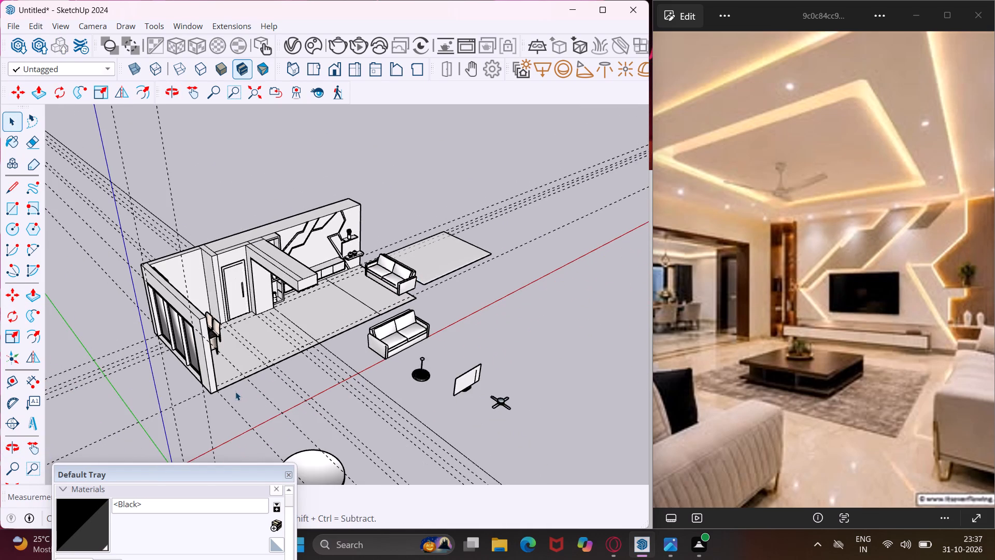
pyautogui.scroll(8, 229, 392)
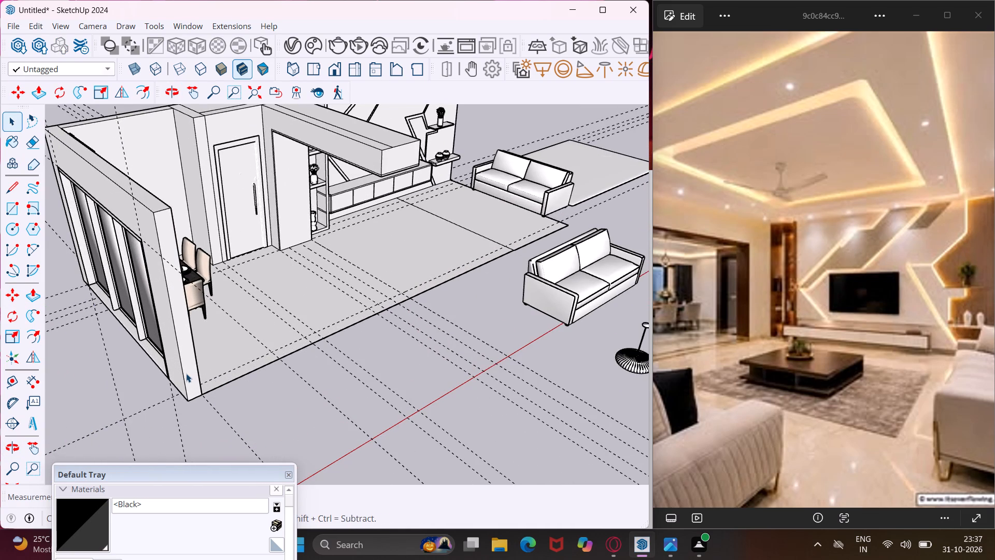
pyautogui.click(186, 373)
pyautogui.press('l')
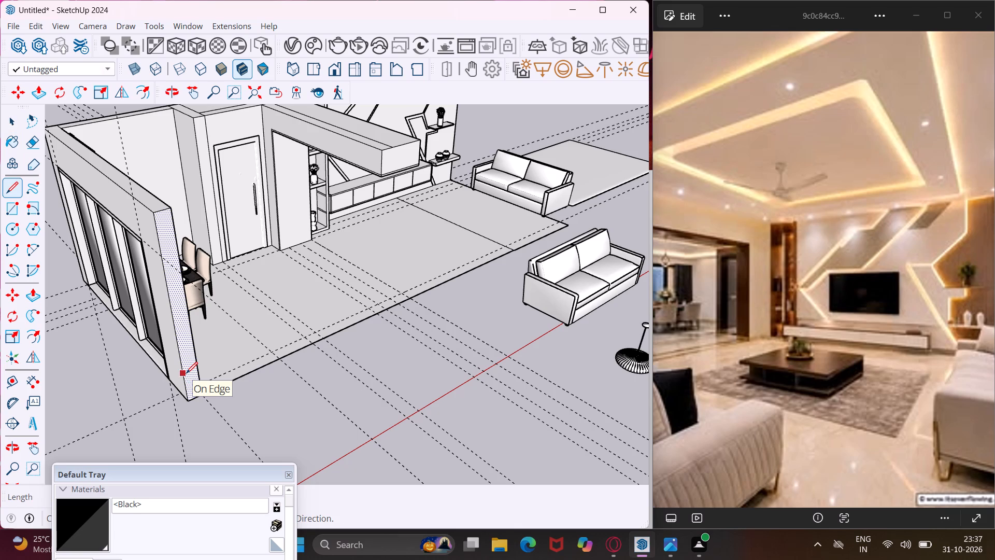
pyautogui.write('pp')
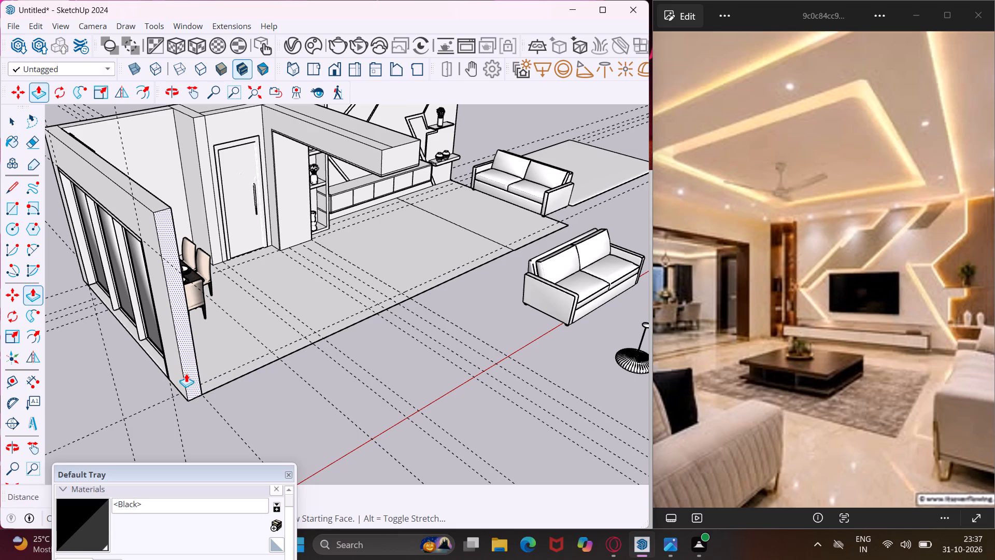
pyautogui.click(186, 373)
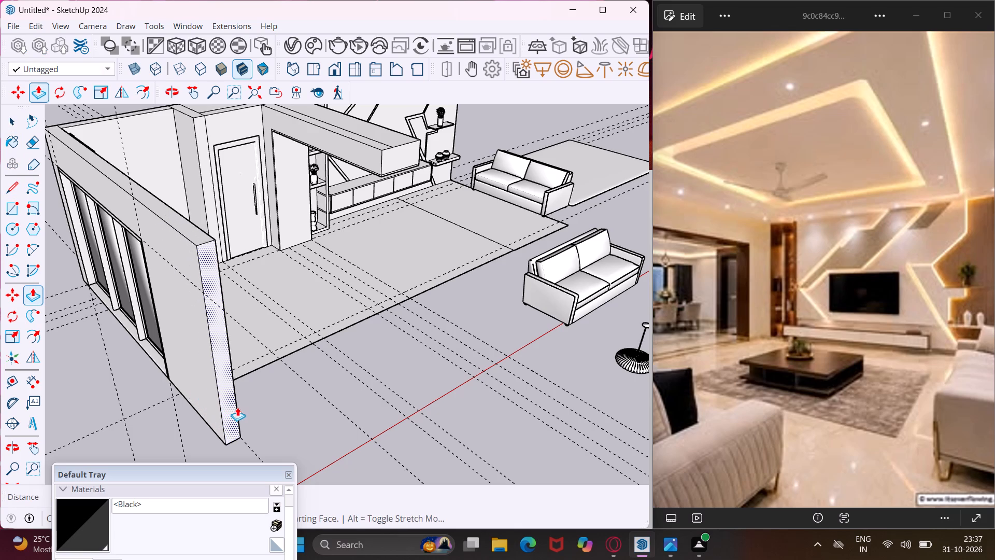
pyautogui.click(242, 410)
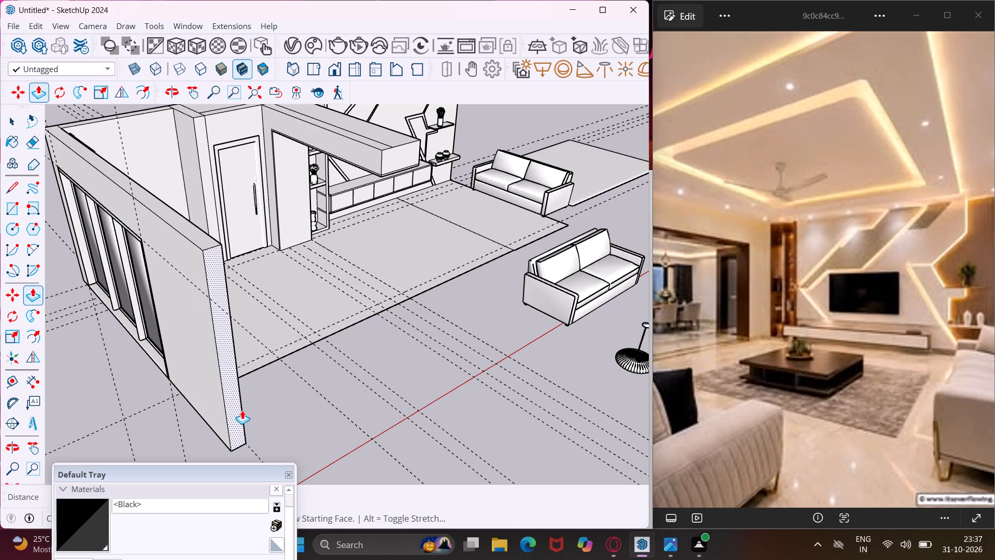
pyautogui.press('Escape')
pyautogui.press('space')
# Move the long front edge of the floor along the green axis to the bottom corner of the lengthened window wall.
pyautogui.scroll(4, 264, 377)
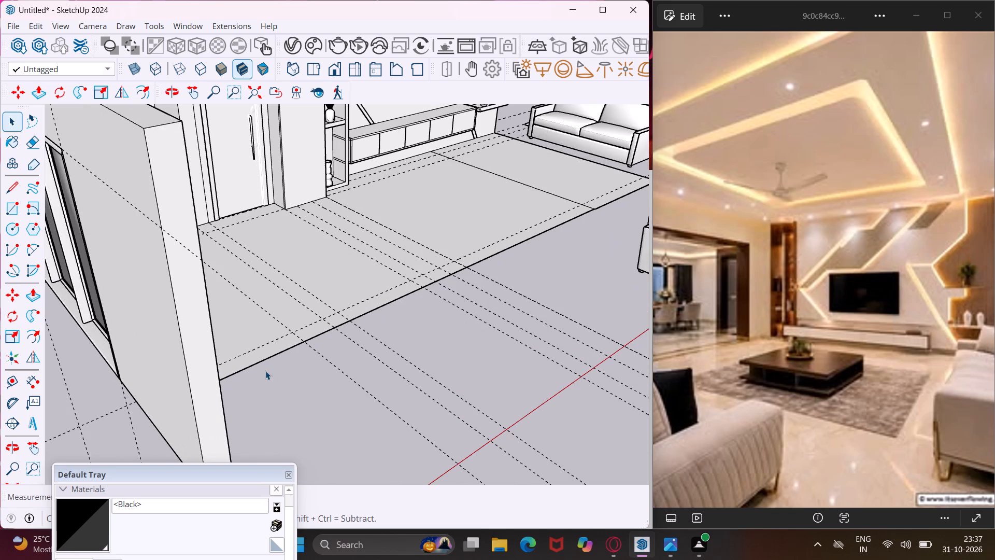
pyautogui.click(264, 361)
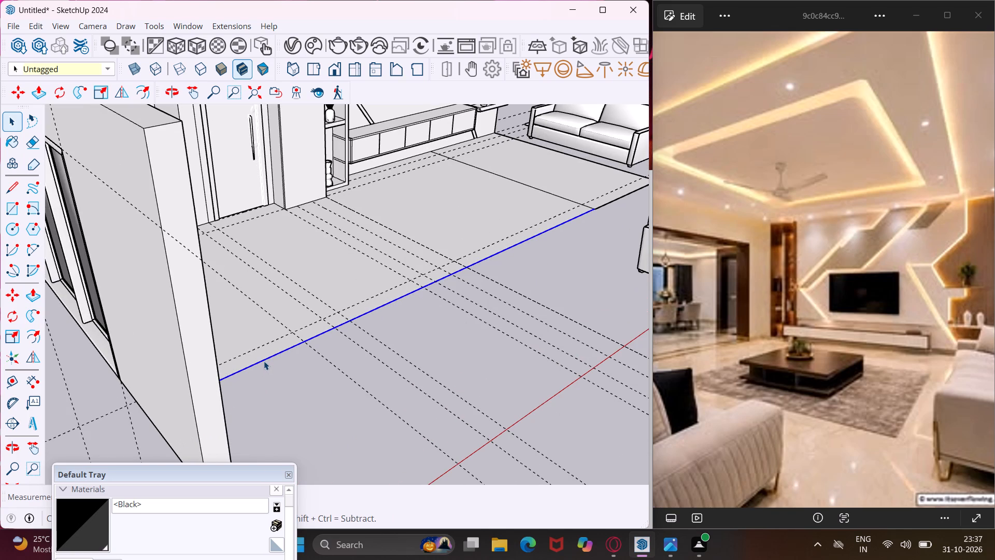
pyautogui.press('.')
pyautogui.moveTo(255, 367); pyautogui.dragTo(209, 361, button='middle')
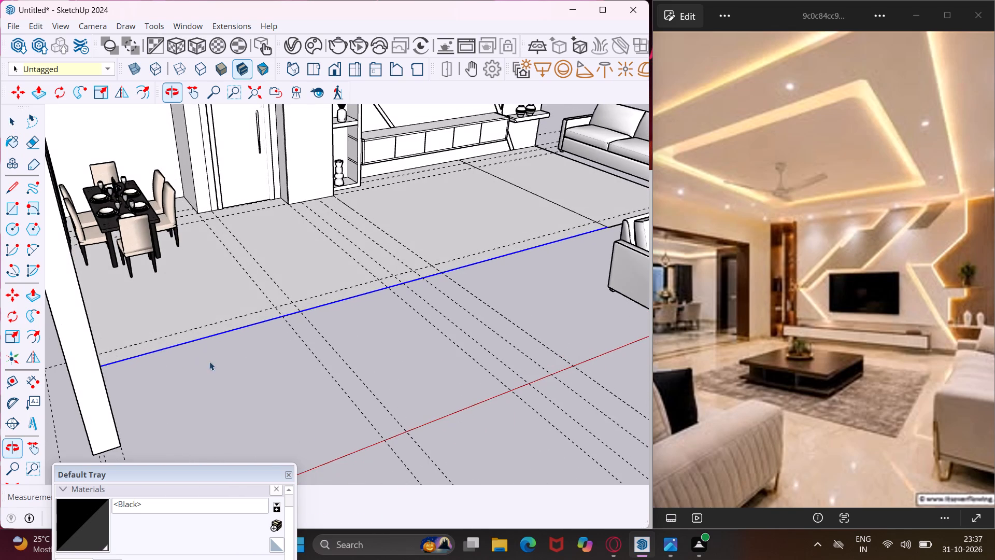
pyautogui.press('m')
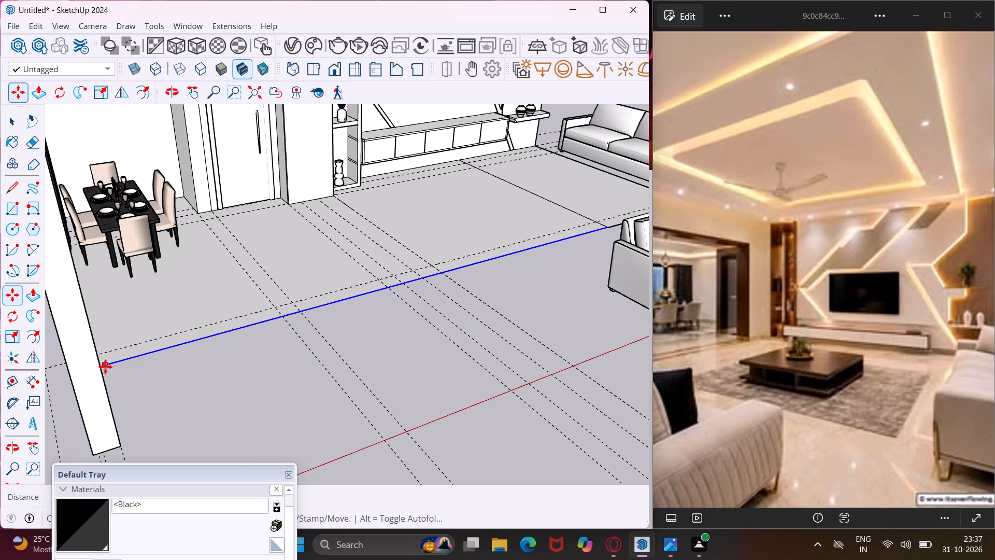
pyautogui.moveTo(97, 371); pyautogui.dragTo(68, 365, button='middle')
pyautogui.scroll(3, 87, 353)
pyautogui.click(101, 348)
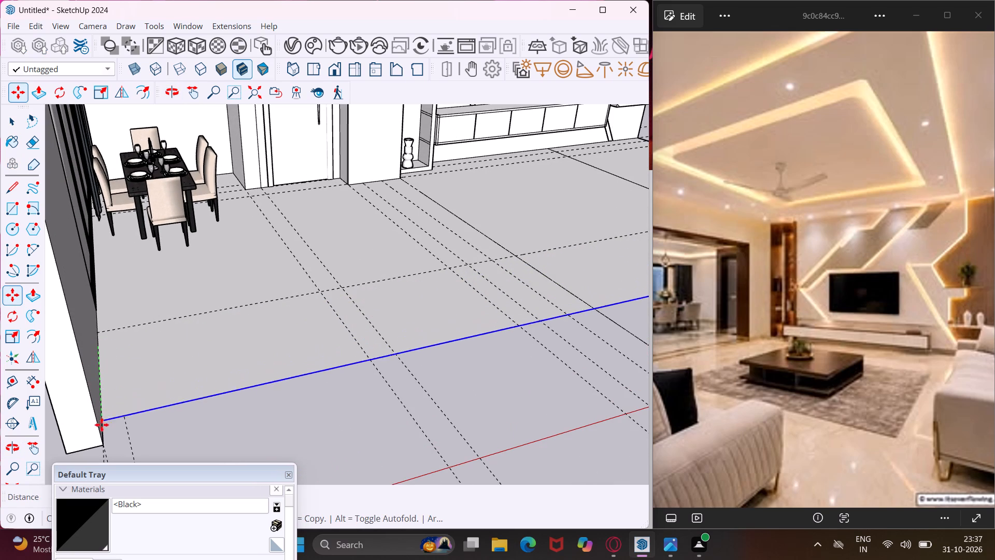
pyautogui.click(105, 444)
pyautogui.scroll(-5, 73, 416)
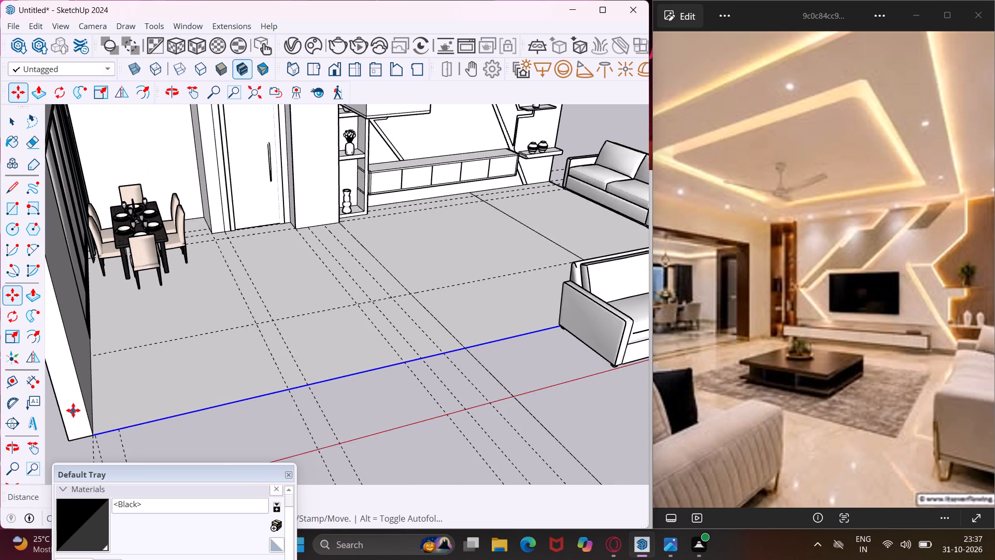
pyautogui.scroll(-5, 73, 407)
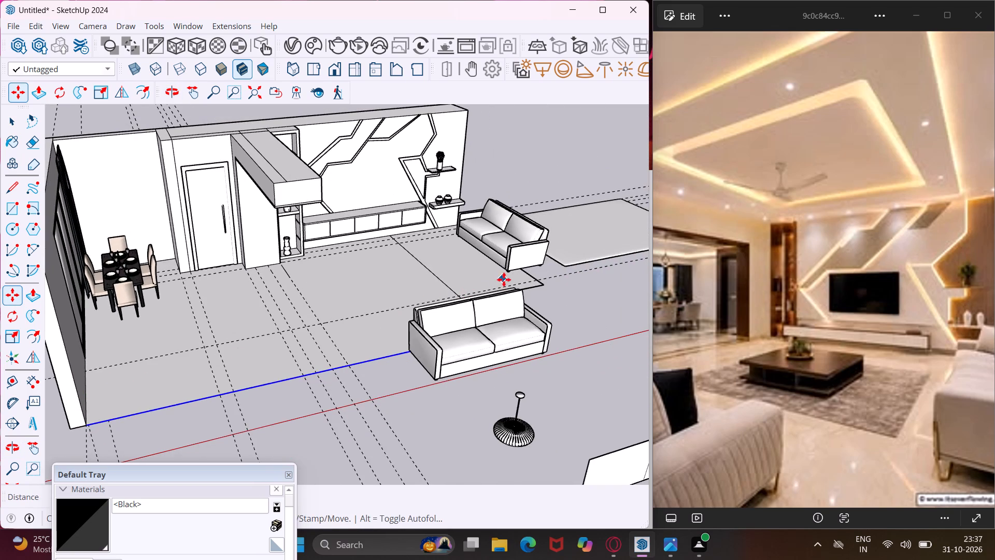
pyautogui.press('Escape')
pyautogui.press('space')
# Move the short front floor edge near the rotated sofa along the green axis to align with the extended floor's corner.
pyautogui.moveTo(507, 269); pyautogui.dragTo(520, 332, button='middle')
pyautogui.scroll(4, 499, 307)
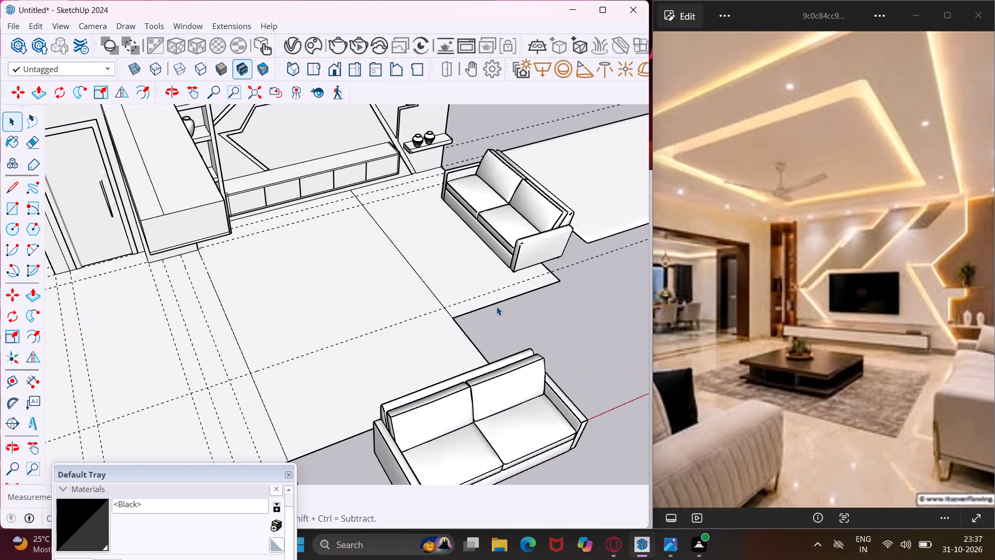
pyautogui.scroll(3, 496, 306)
pyautogui.moveTo(477, 312); pyautogui.dragTo(497, 357, button='middle')
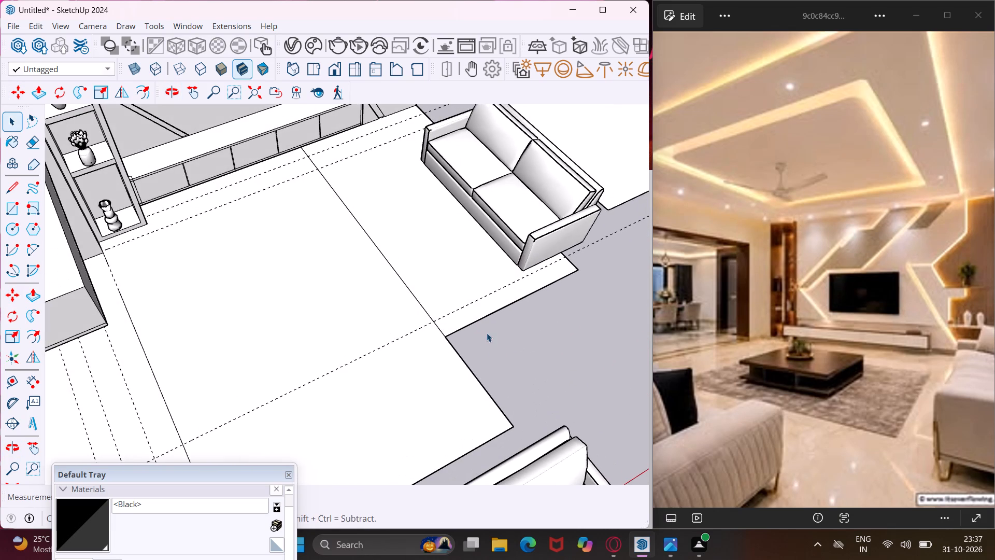
pyautogui.click(478, 320)
pyautogui.press('m')
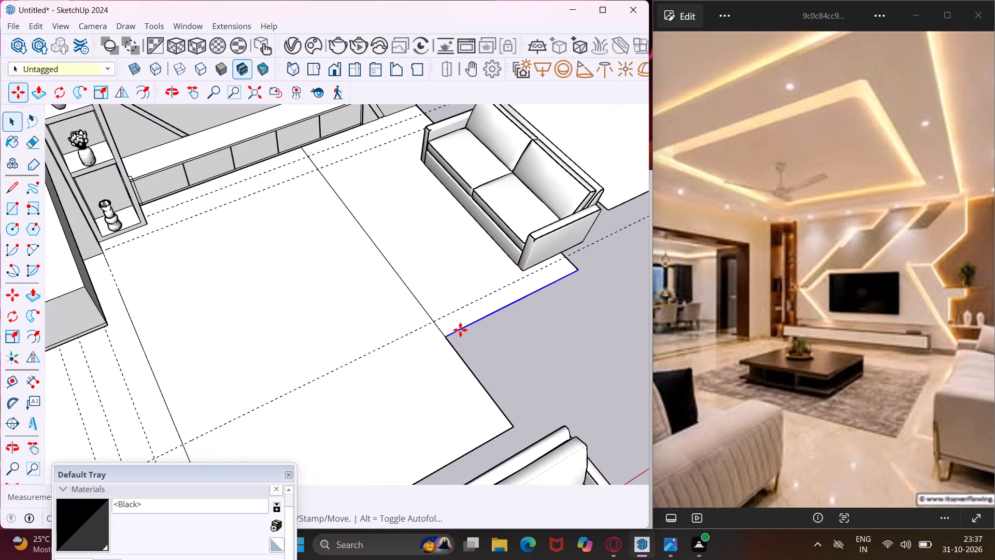
pyautogui.click(445, 335)
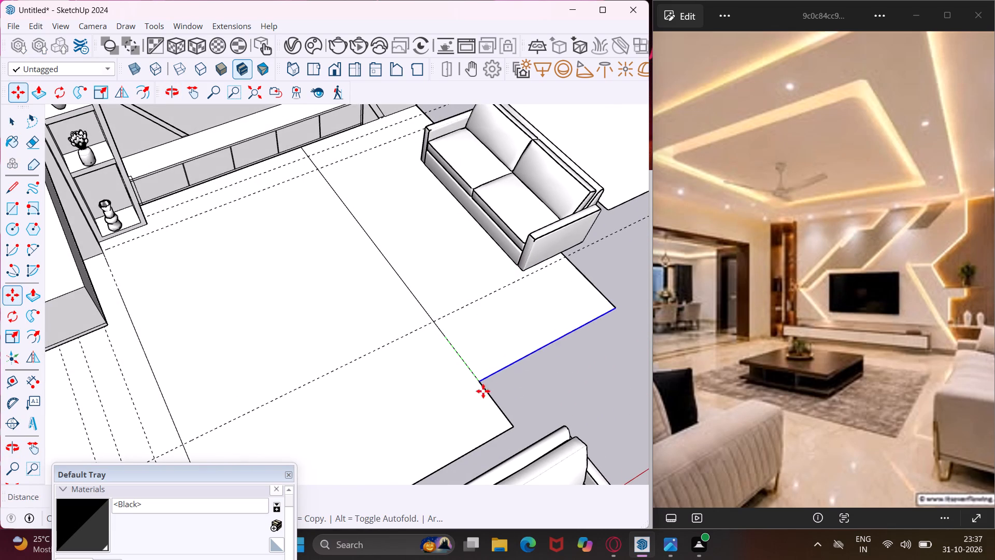
pyautogui.click(512, 424)
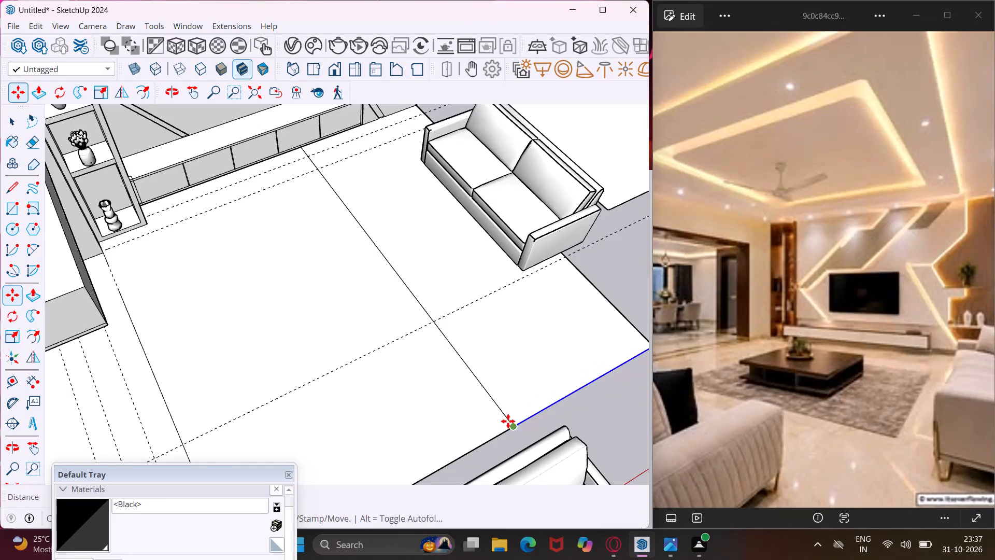
pyautogui.press('Escape')
pyautogui.press('space')
# Rotate the original two-seater sofa half a turn on the ground plane so it faces the TV wall.
pyautogui.scroll(-7, 457, 374)
pyautogui.scroll(-6, 448, 324)
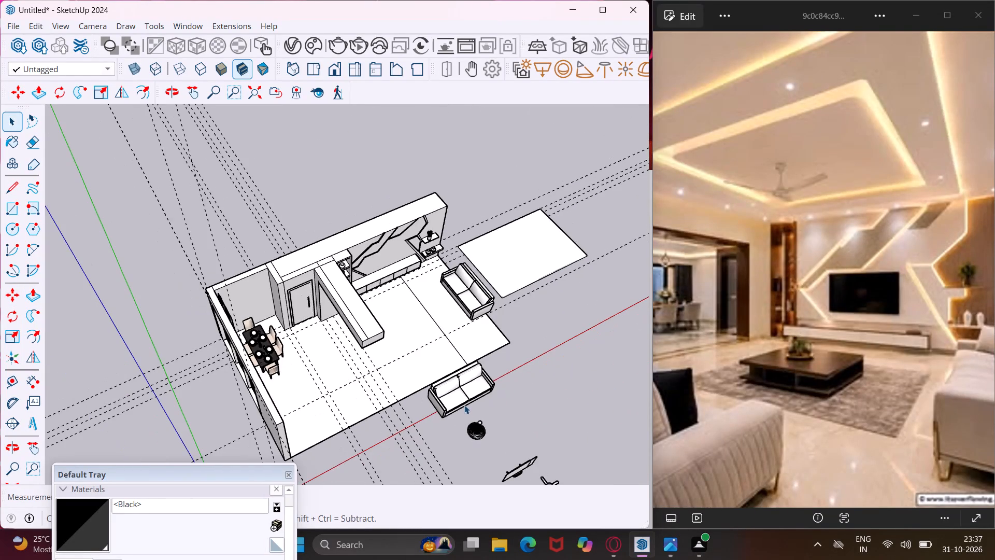
pyautogui.moveTo(467, 411); pyautogui.dragTo(488, 382, button='middle')
pyautogui.scroll(8, 475, 382)
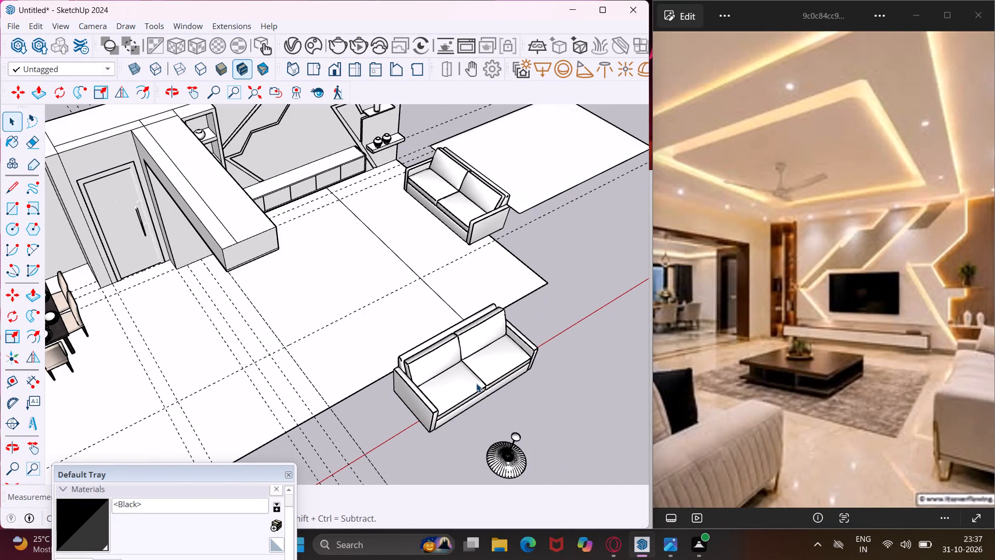
pyautogui.click(476, 383)
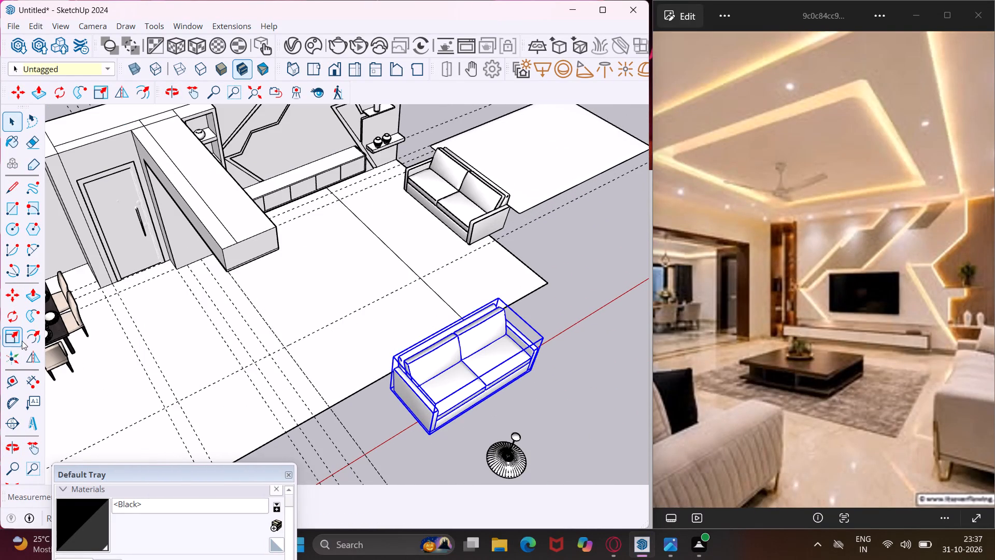
pyautogui.click(15, 318)
pyautogui.scroll(-4, 186, 356)
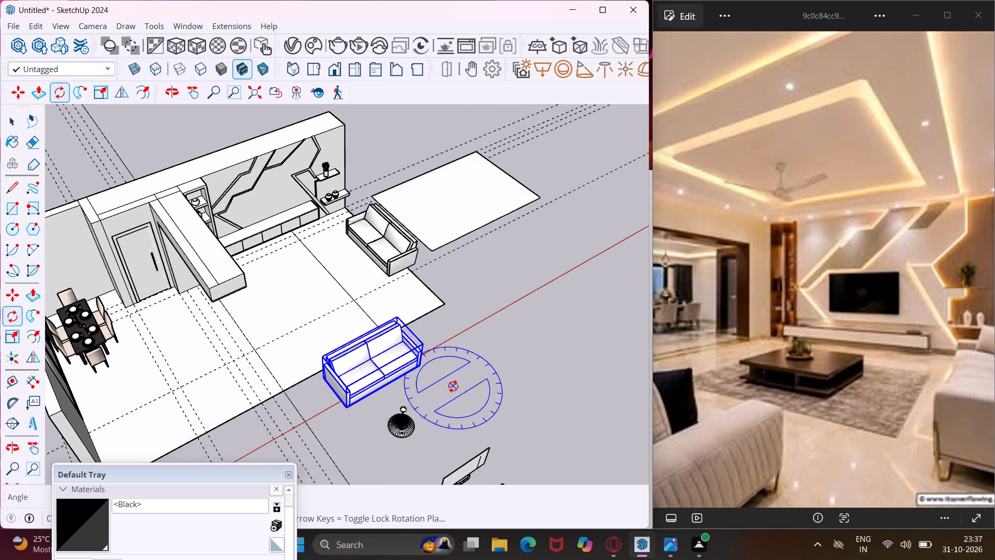
pyautogui.scroll(3, 453, 386)
pyautogui.click(432, 396)
pyautogui.click(474, 372)
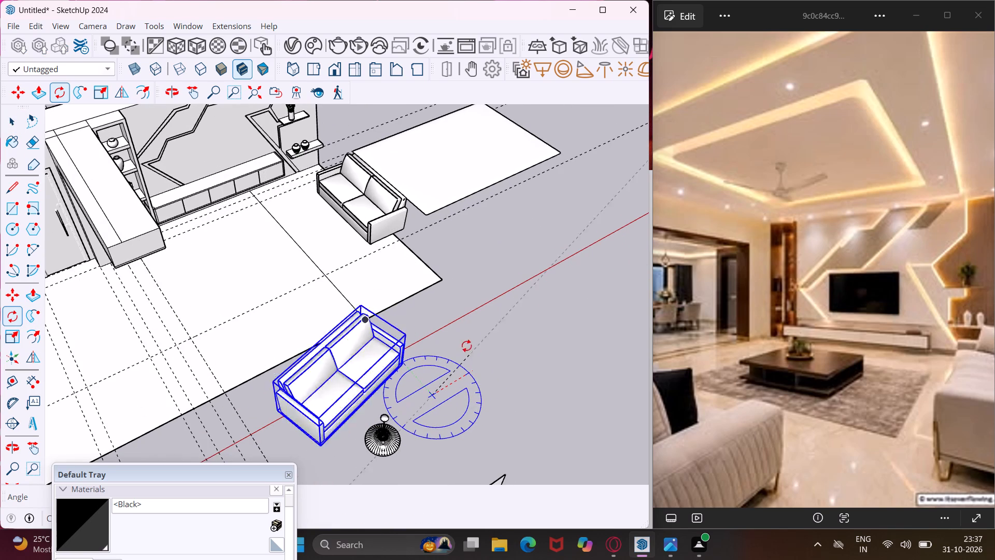
pyautogui.click(343, 446)
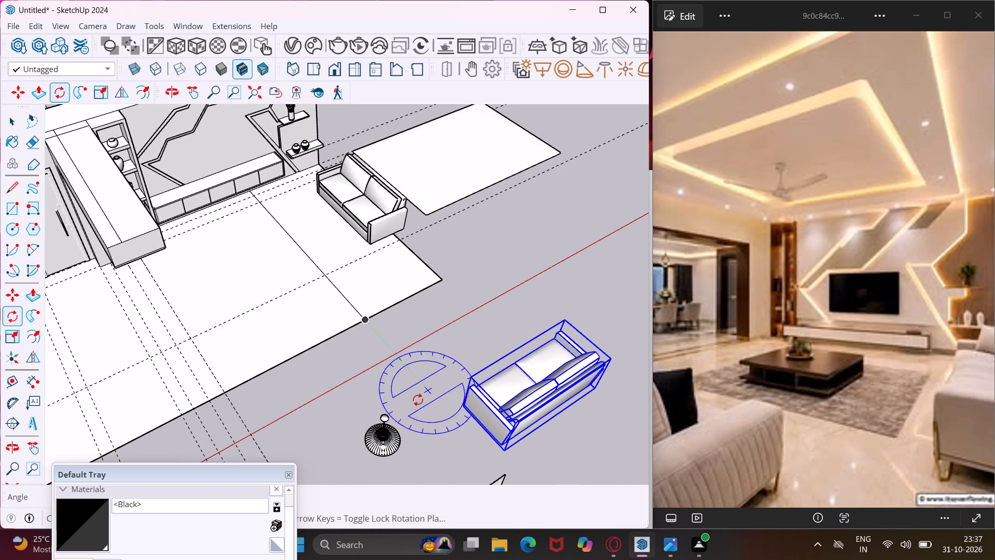
# Move the rotated two-seater sofa from outside the room onto the living room floor near its long front edge.
pyautogui.press('m')
pyautogui.scroll(2, 469, 404)
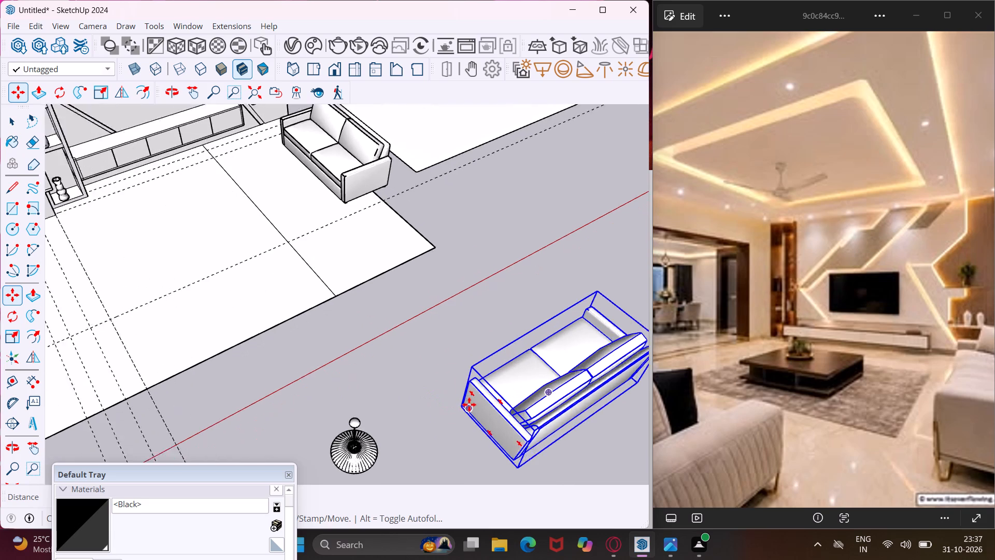
pyautogui.scroll(2, 469, 404)
pyautogui.click(463, 410)
pyautogui.scroll(-4, 301, 356)
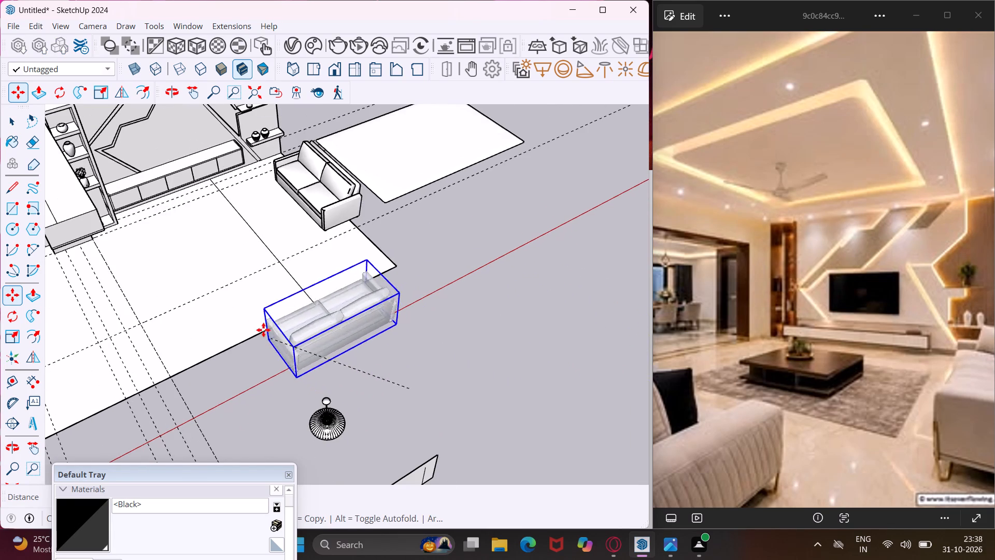
pyautogui.scroll(3, 259, 293)
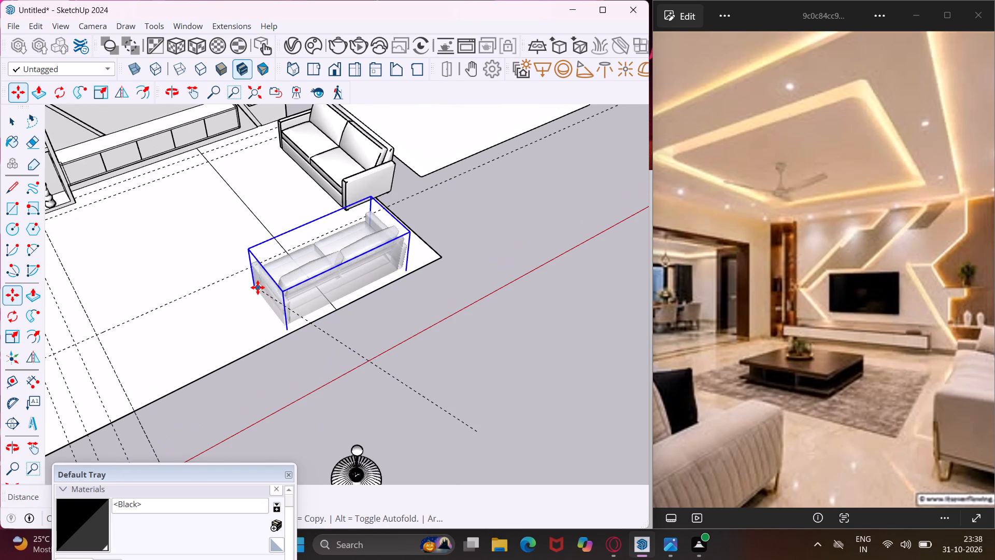
pyautogui.click(258, 287)
# Fine-tune the moved sofa's position on the floor, shifting it along the red axis away from the other sofa.
pyautogui.moveTo(360, 284); pyautogui.dragTo(186, 326, button='middle')
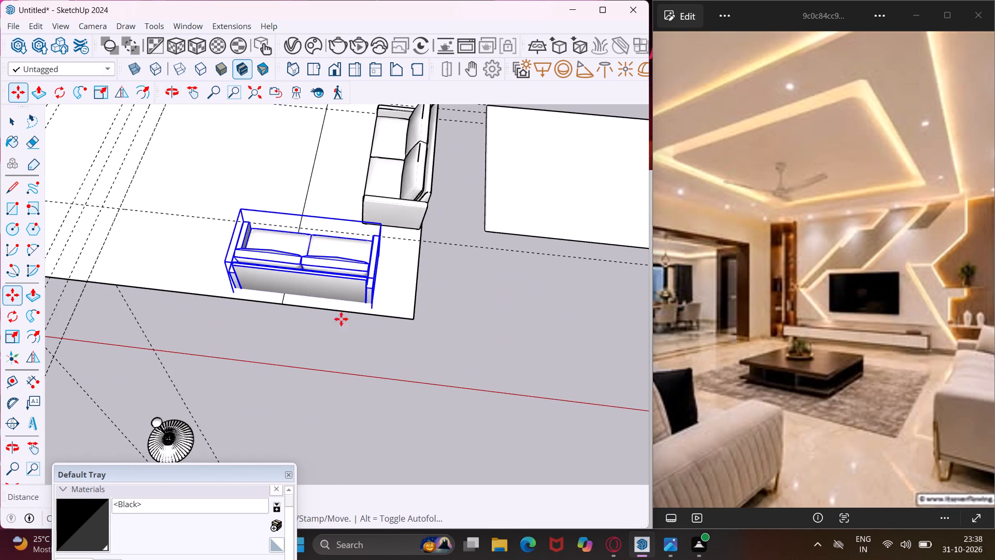
pyautogui.scroll(4, 394, 291)
pyautogui.moveTo(388, 286); pyautogui.dragTo(315, 207, button='middle')
pyautogui.scroll(1, 393, 255)
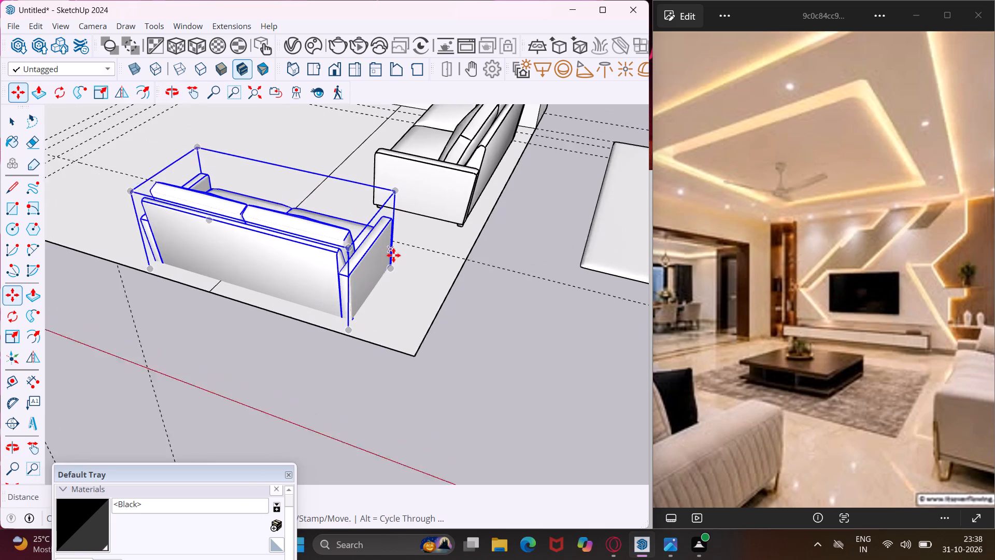
pyautogui.scroll(2, 393, 255)
pyautogui.click(403, 293)
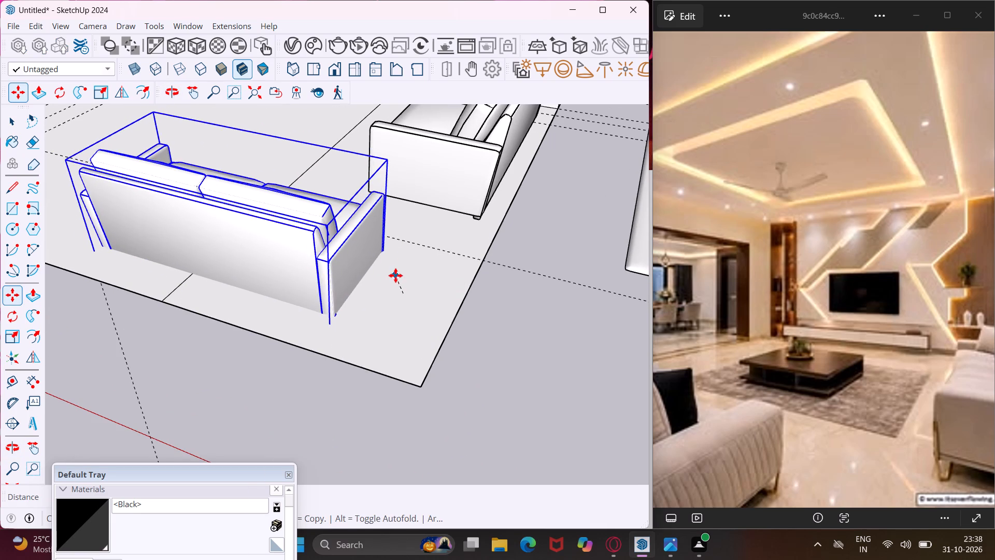
pyautogui.click(399, 275)
pyautogui.moveTo(398, 275); pyautogui.dragTo(338, 312, button='middle')
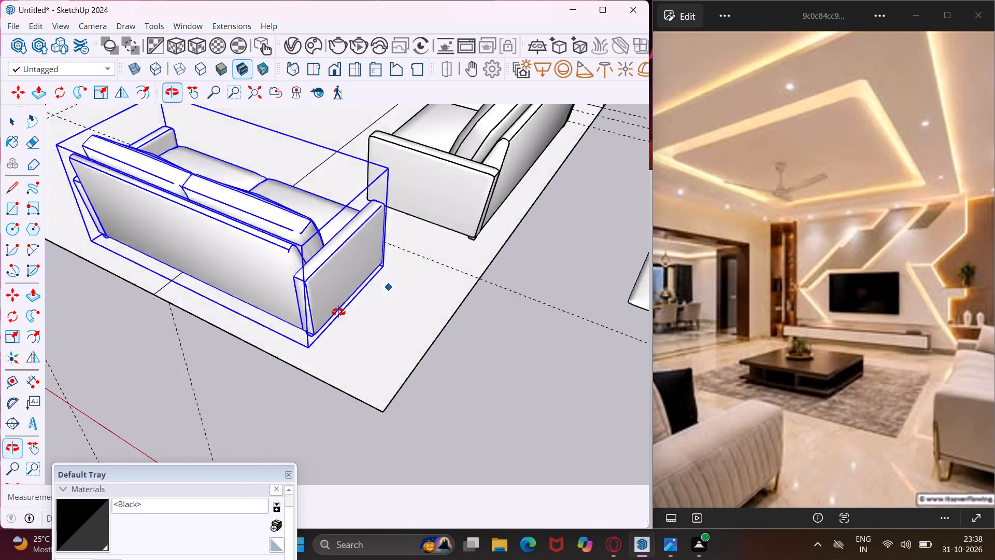
pyautogui.moveTo(338, 312); pyautogui.dragTo(331, 319, button='middle')
pyautogui.scroll(2, 375, 324)
pyautogui.click(433, 311)
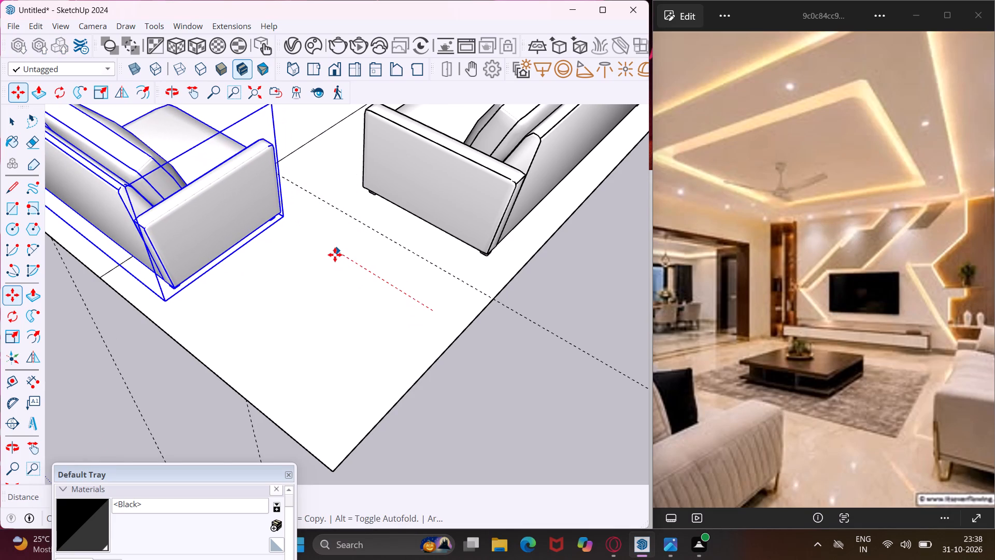
pyautogui.click(335, 255)
pyautogui.scroll(-5, 363, 283)
pyautogui.scroll(3, 372, 302)
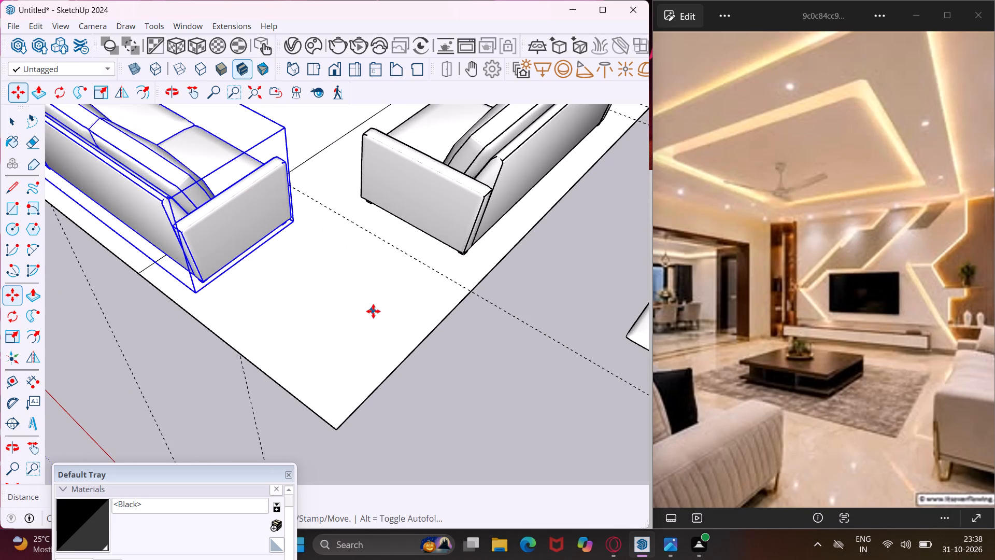
pyautogui.click(373, 311)
pyautogui.click(332, 292)
pyautogui.scroll(-6, 353, 302)
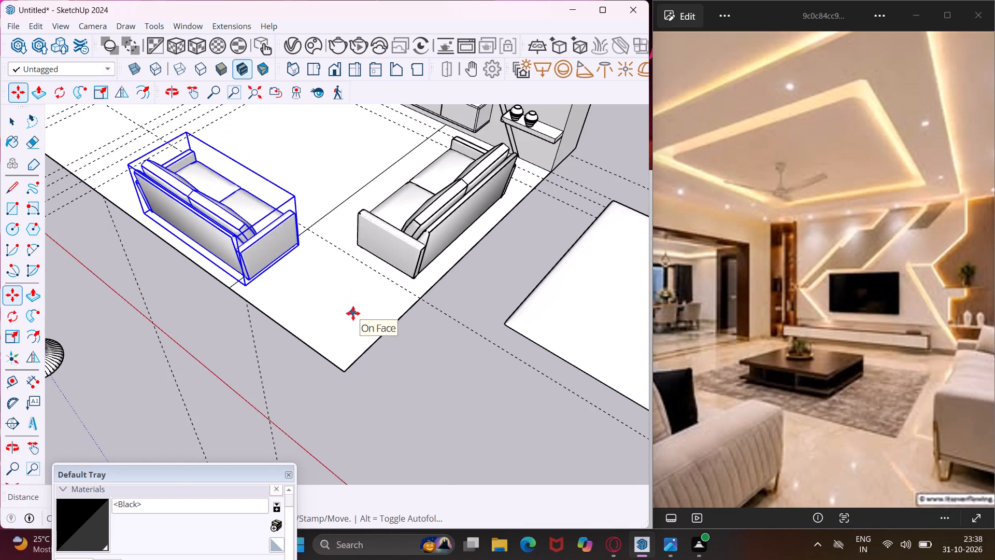
pyautogui.scroll(-6, 353, 313)
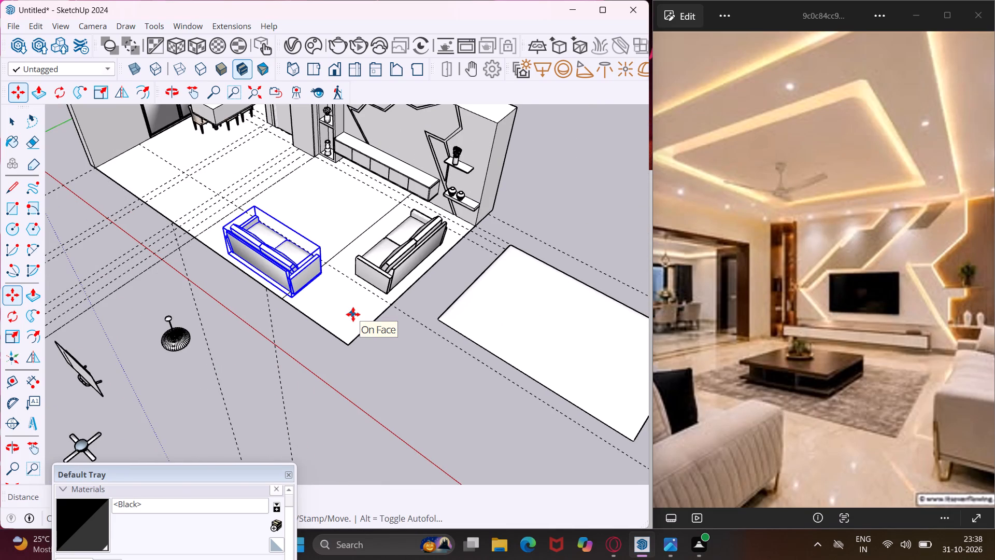
pyautogui.press('Escape')
pyautogui.press('space')
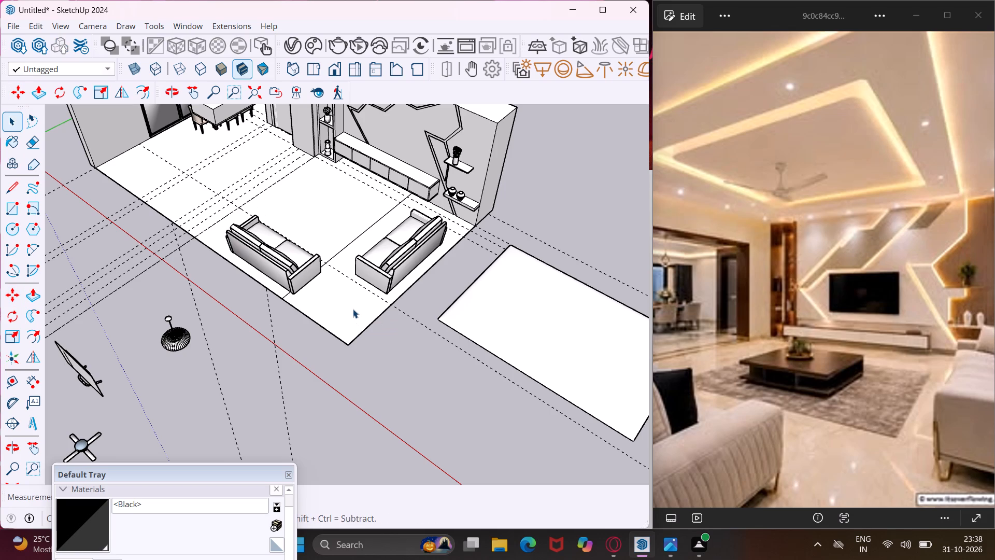
# Delete the old TV model standing outside in front of the room beside the pendant light.
pyautogui.moveTo(339, 296); pyautogui.dragTo(463, 223, button='middle')
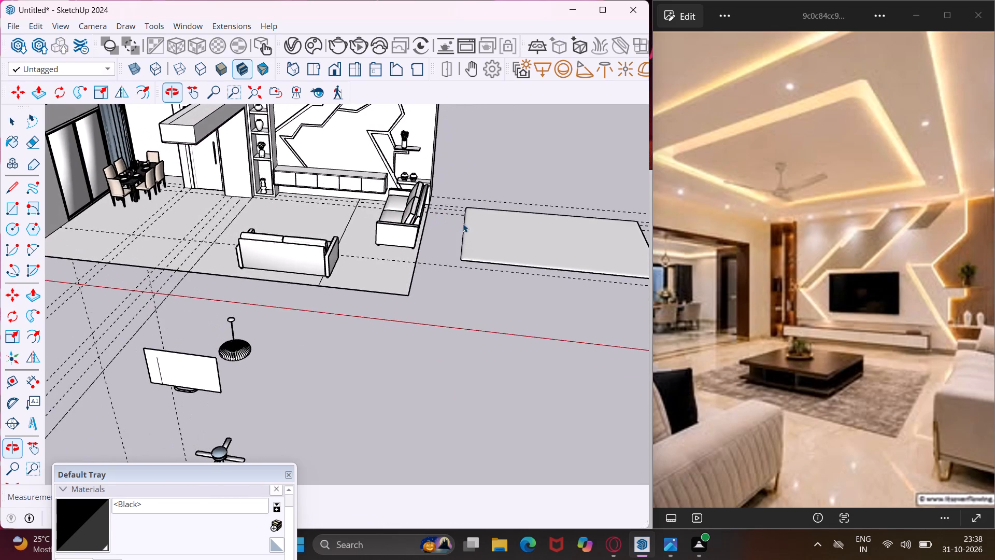
pyautogui.scroll(-4, 450, 236)
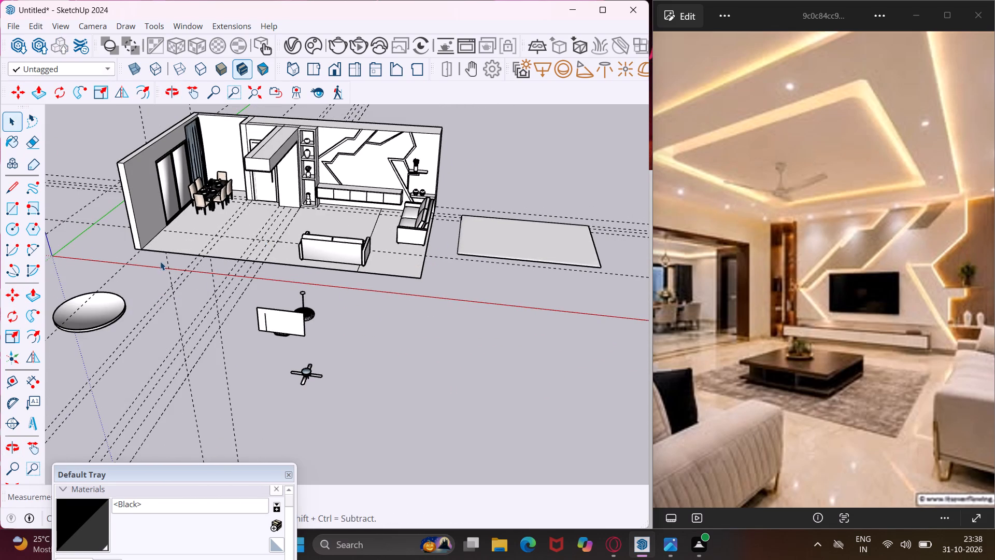
pyautogui.click(275, 325)
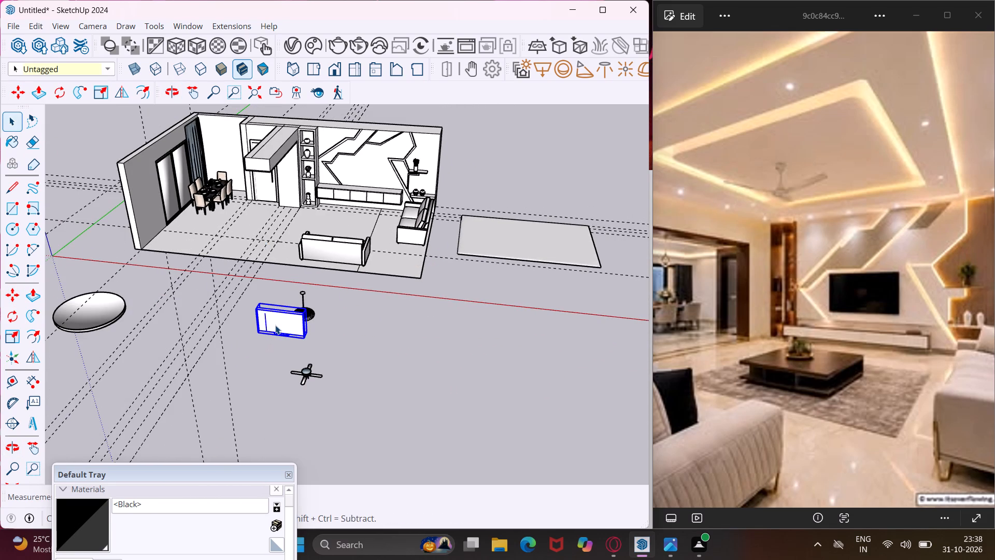
pyautogui.press('Delete')
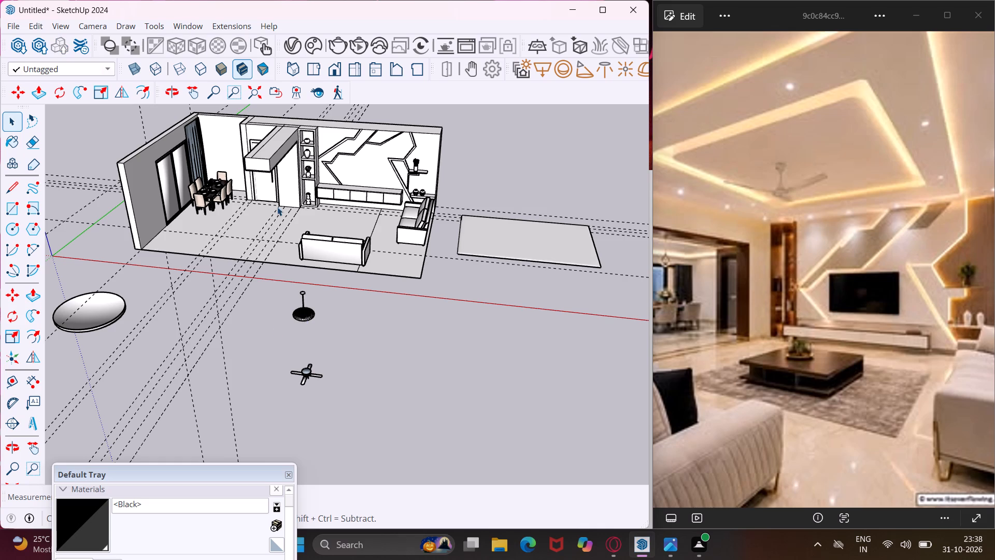
# Search the 3D Warehouse models for "tv".
pyautogui.click(194, 22)
pyautogui.click(211, 124)
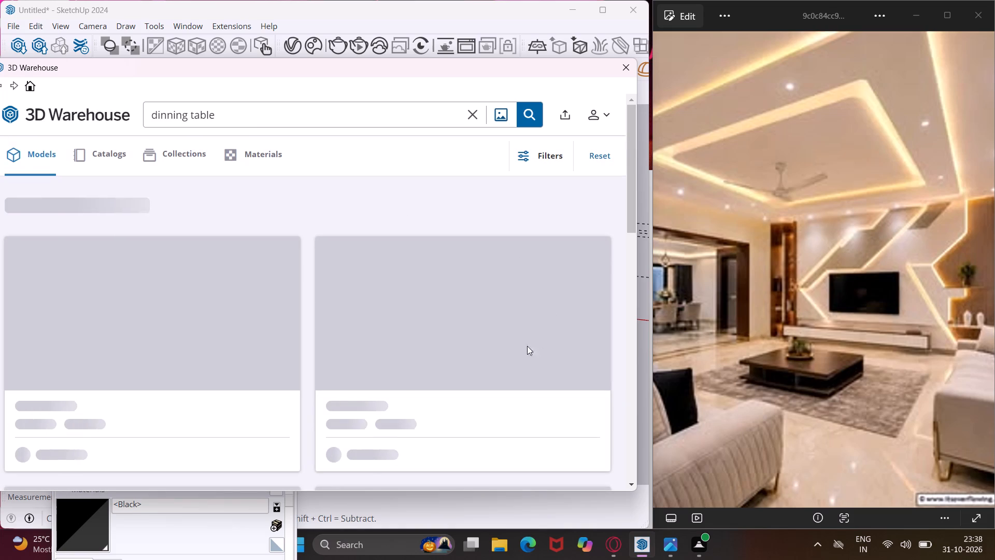
pyautogui.click(295, 117)
pyautogui.press('BackSpace')
pyautogui.press('BackSpace')
pyautogui.press('BackSpace')
pyautogui.press('BackSpace')
pyautogui.press('BackSpace')
pyautogui.press('BackSpace')
pyautogui.press('BackSpace')
pyautogui.press('BackSpace')
pyautogui.press('BackSpace')
pyautogui.press('BackSpace')
pyautogui.press('BackSpace')
pyautogui.press('BackSpace')
pyautogui.press('BackSpace')
pyautogui.press('BackSpace')
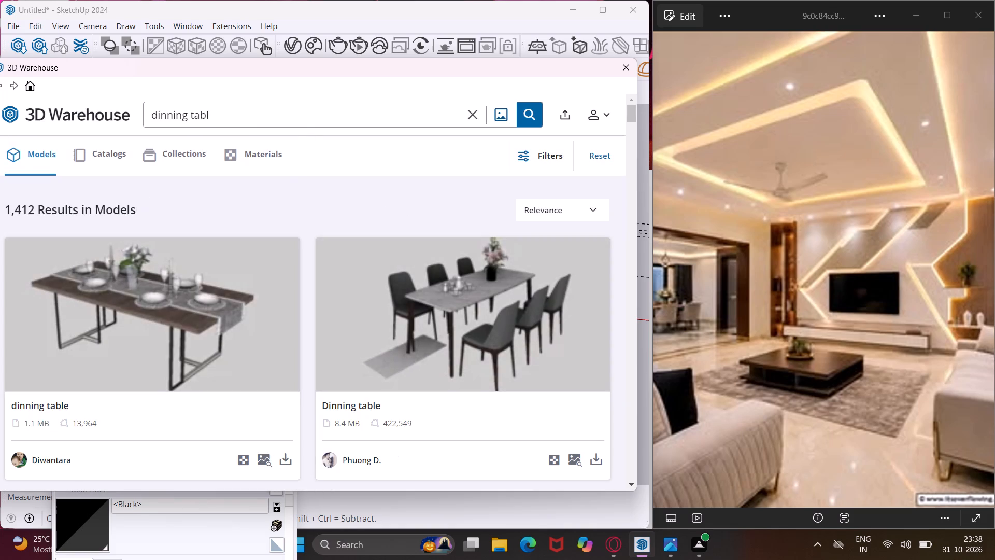
pyautogui.press('BackSpace')
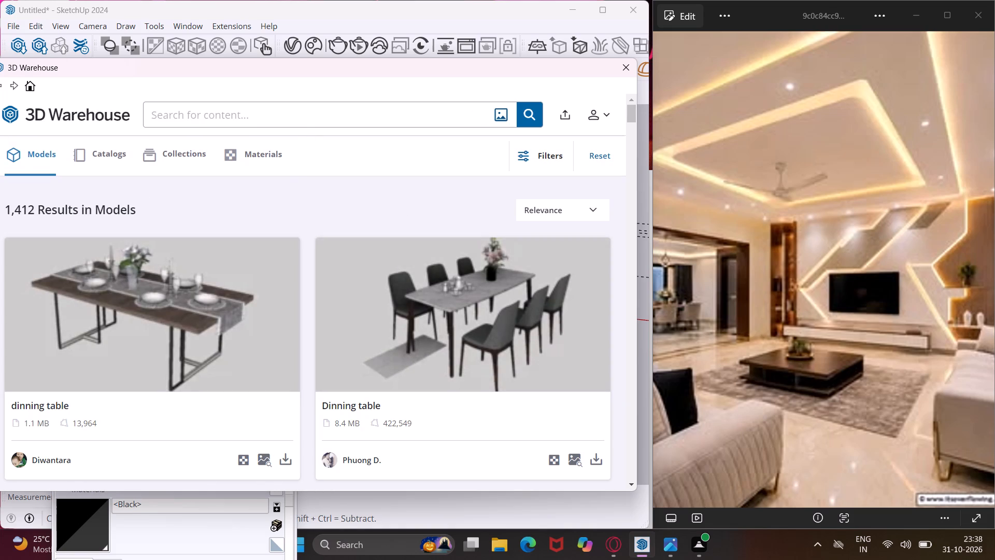
pyautogui.write('tv')
pyautogui.press('Return')
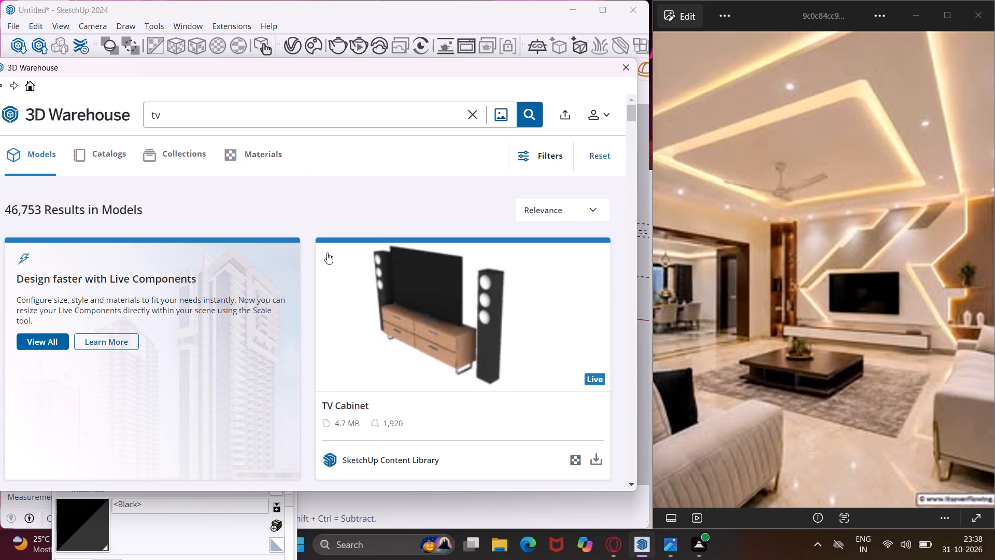
# Download the plain black flat-panel "Tv" model into the scene and place it outside in front of the living room.
pyautogui.scroll(-6, 337, 299)
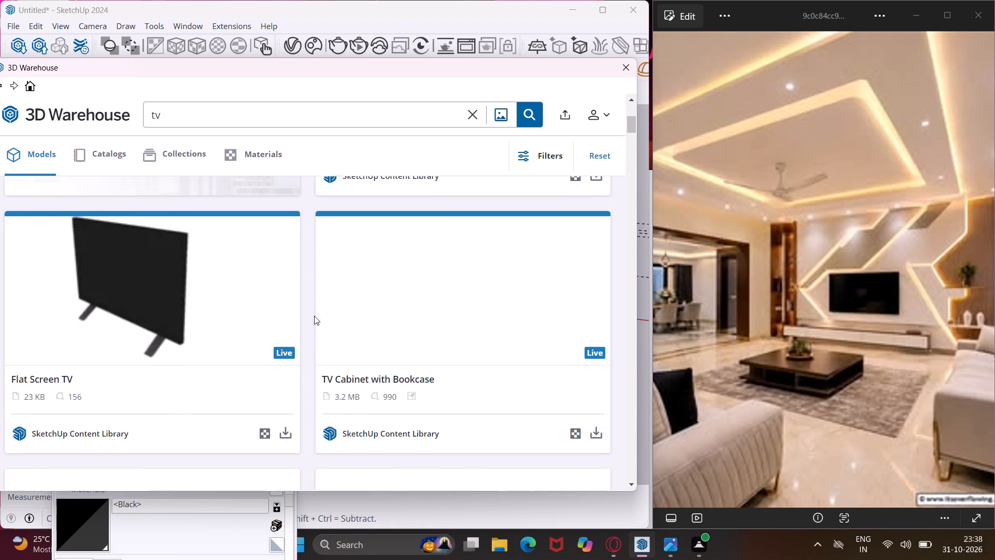
pyautogui.scroll(-2, 314, 316)
pyautogui.scroll(-5, 256, 331)
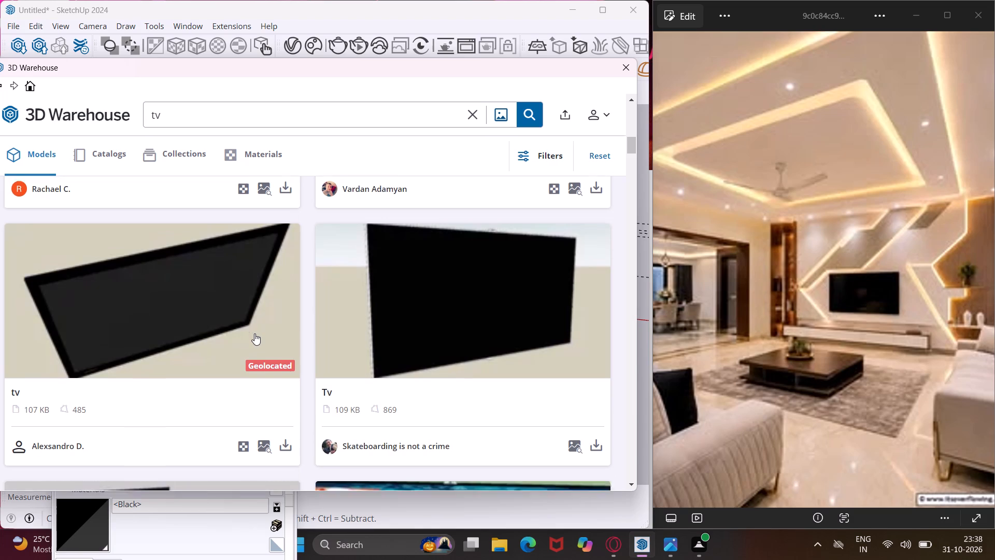
pyautogui.scroll(-1, 254, 333)
pyautogui.click(593, 323)
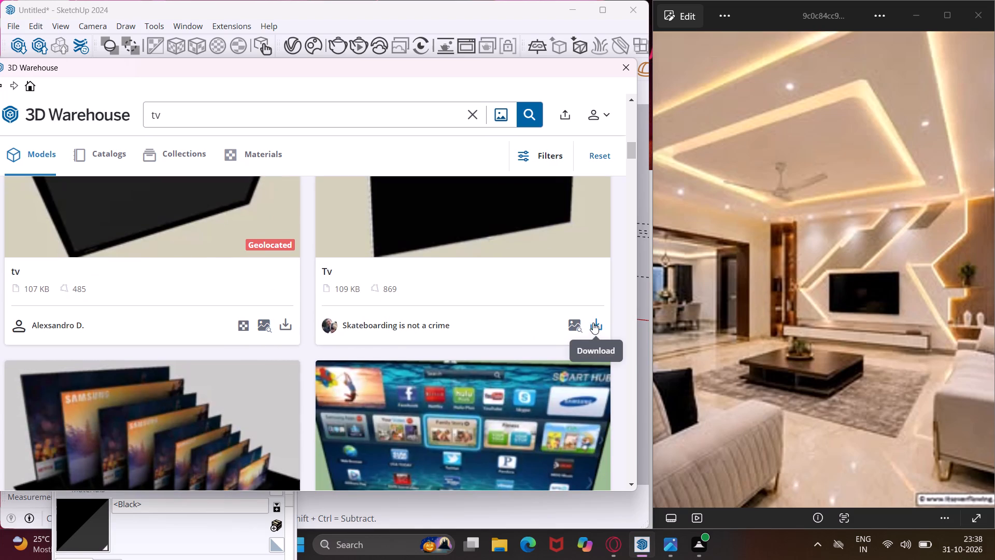
pyautogui.click(290, 295)
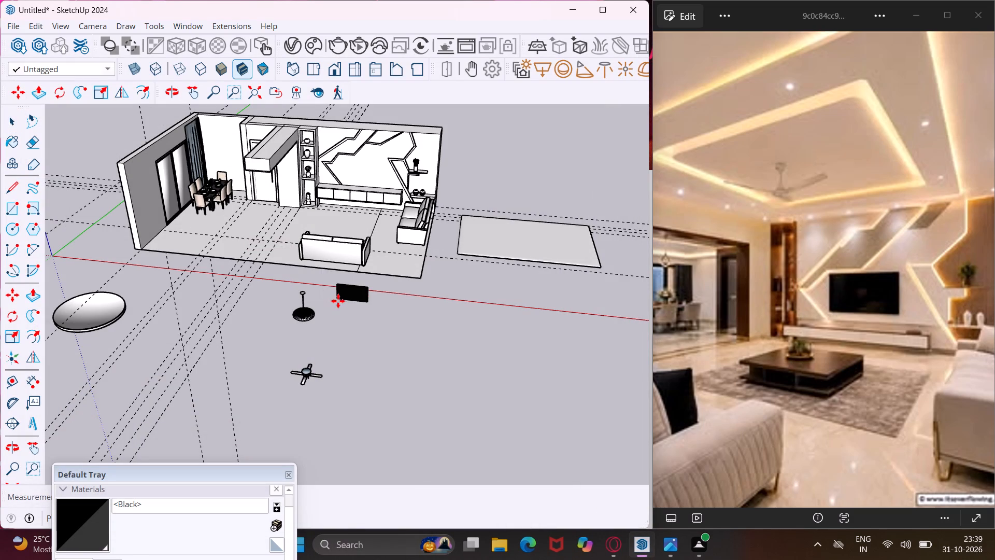
pyautogui.scroll(4, 384, 320)
pyautogui.click(384, 320)
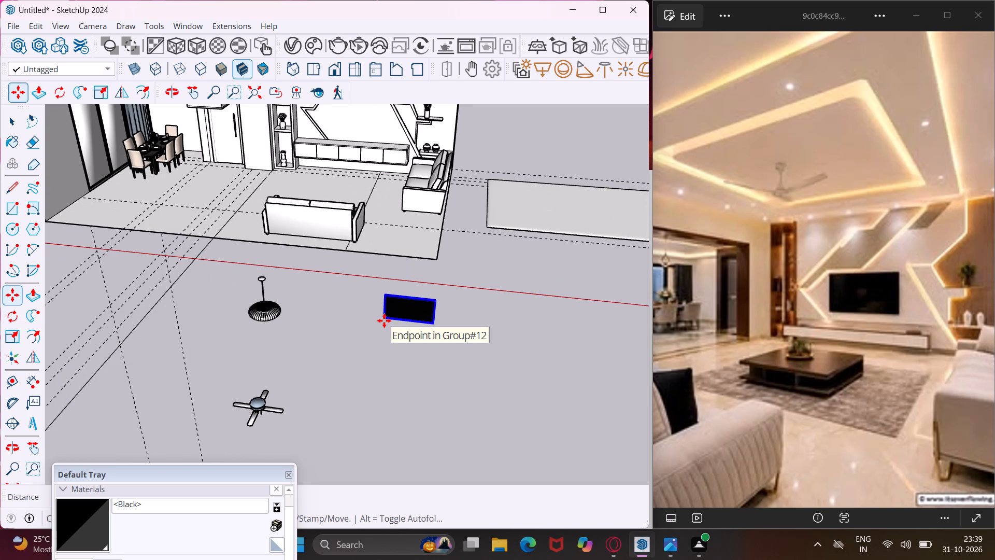
pyautogui.press('Escape')
pyautogui.press('Escape')
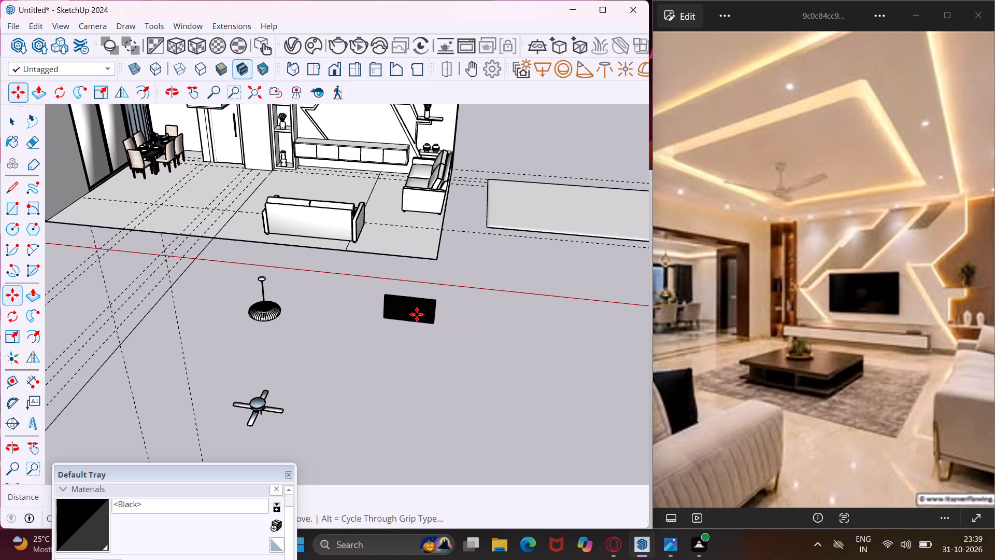
# Scale the new TV along the green axis from its black screen face to make the panel thicker.
pyautogui.press('space')
pyautogui.click(417, 315)
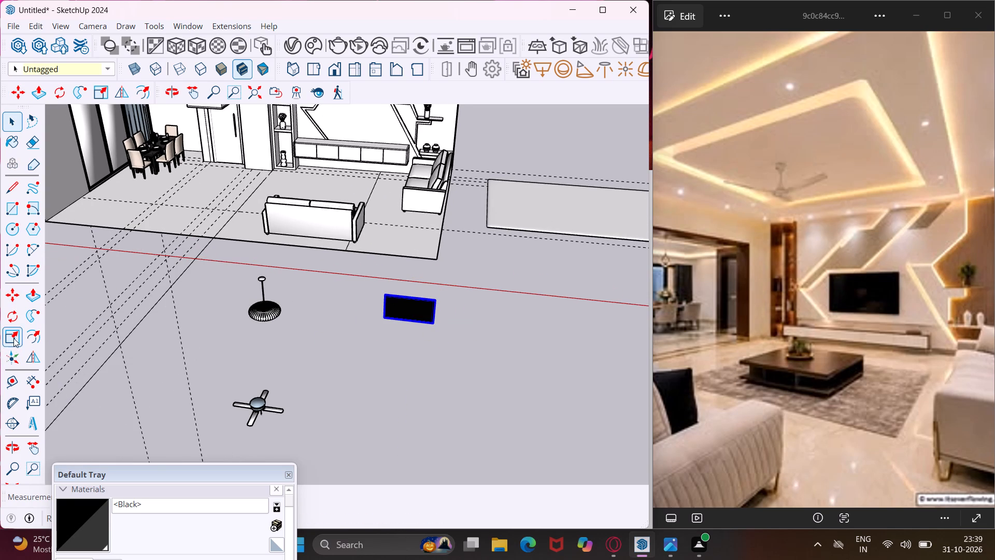
pyautogui.click(11, 335)
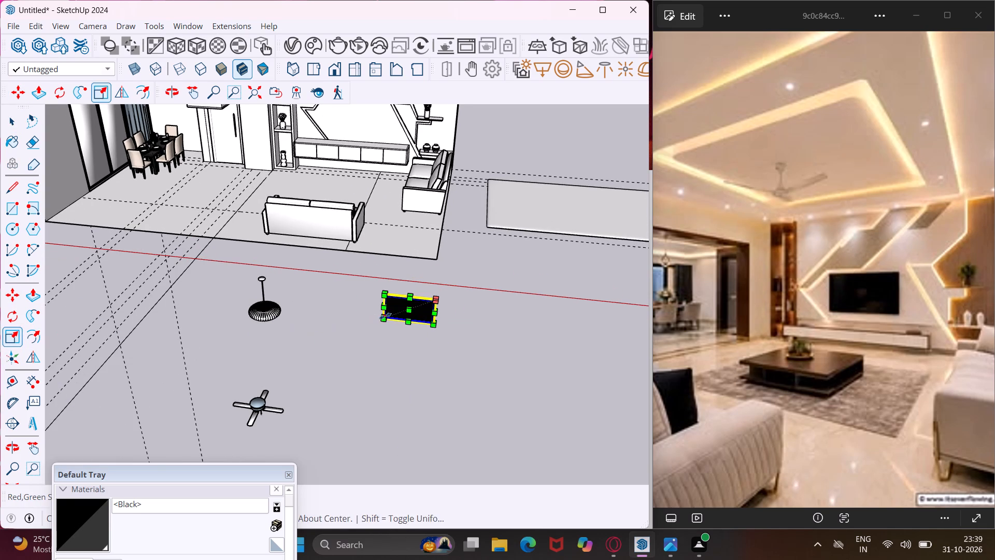
pyautogui.scroll(10, 391, 316)
pyautogui.moveTo(417, 305); pyautogui.dragTo(308, 287, button='middle')
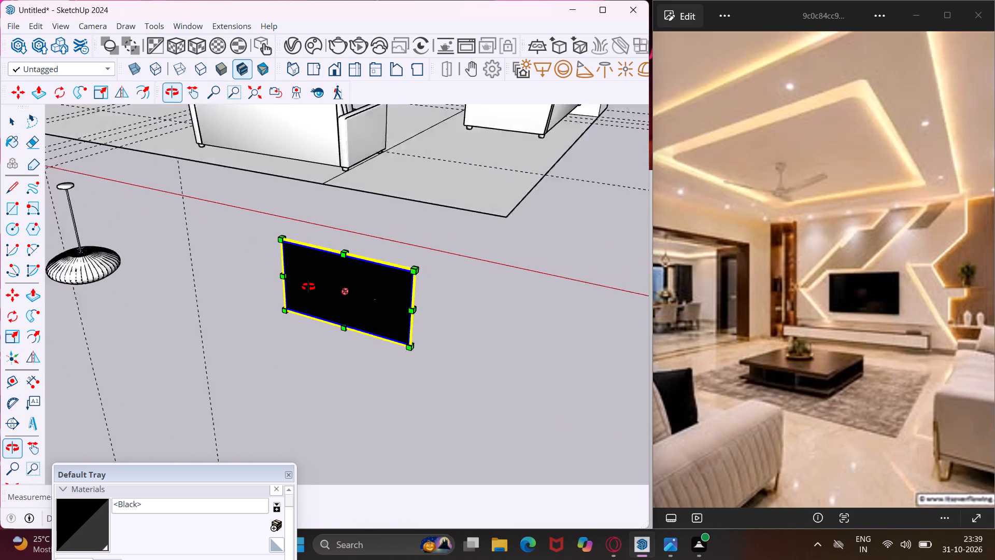
pyautogui.moveTo(308, 287); pyautogui.dragTo(179, 299, button='middle')
pyautogui.scroll(4, 206, 280)
pyautogui.click(206, 280)
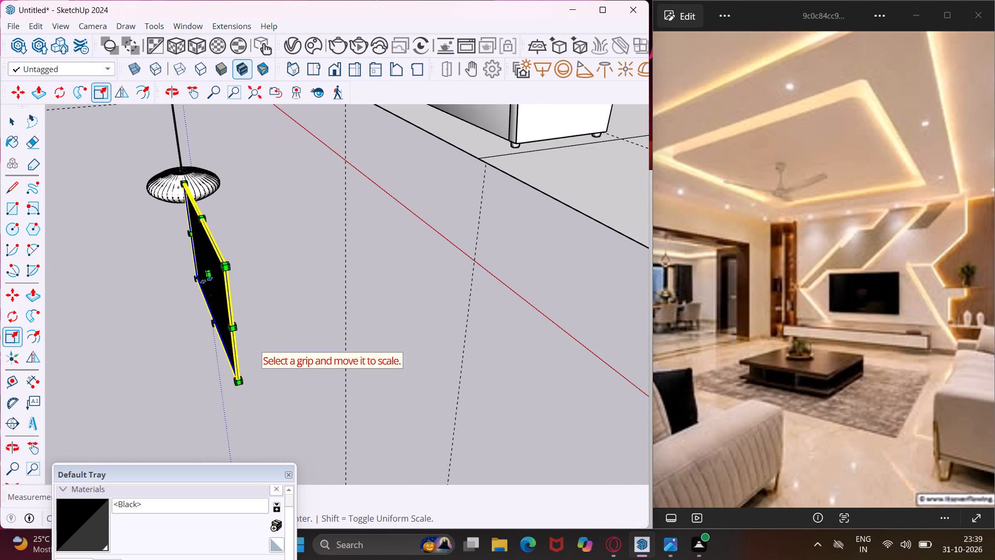
pyautogui.scroll(6, 199, 275)
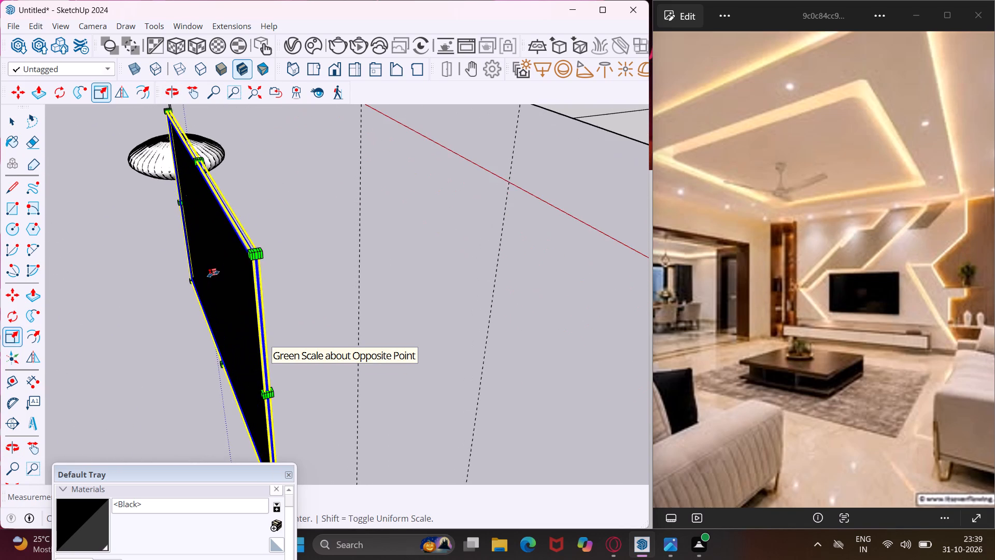
pyautogui.scroll(9, 212, 274)
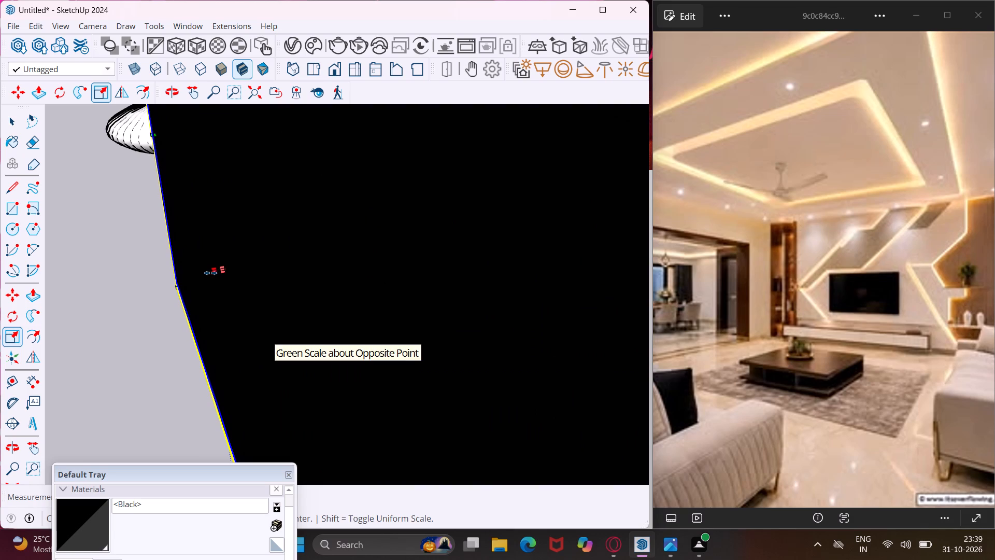
pyautogui.click(209, 272)
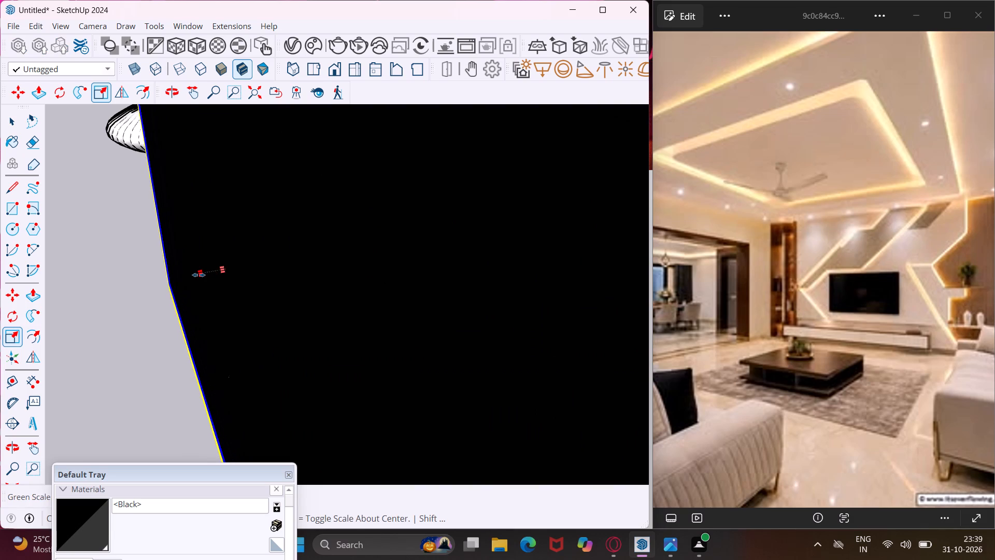
pyautogui.scroll(-5, 188, 276)
pyautogui.click(175, 274)
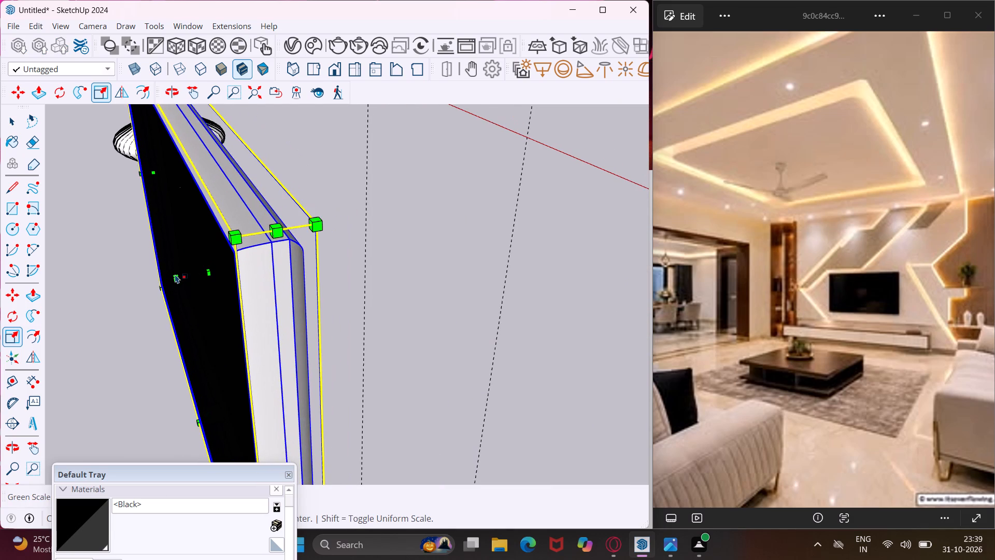
# Scale the TV along the red axis from its side face to make the panel wider.
pyautogui.scroll(-5, 175, 274)
pyautogui.moveTo(175, 274); pyautogui.dragTo(319, 253, button='middle')
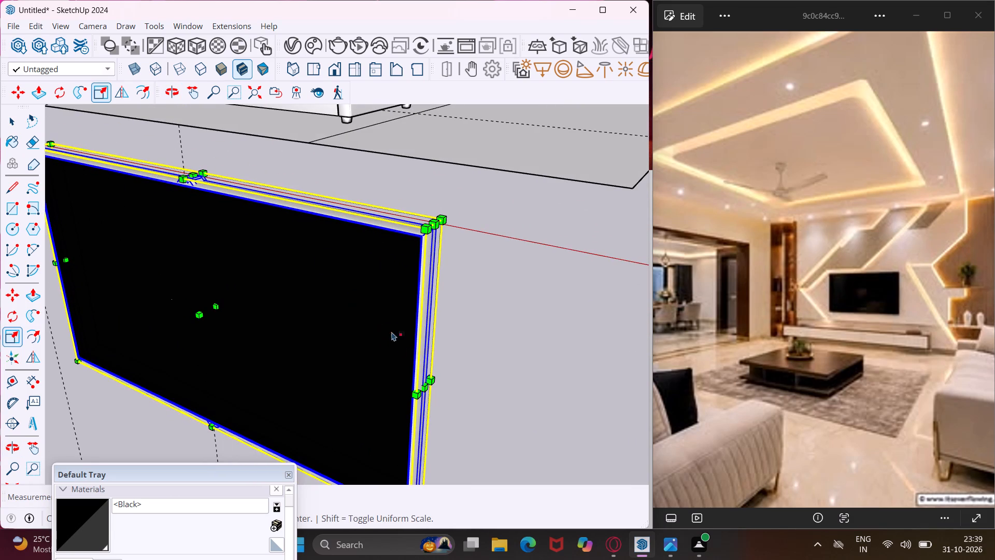
pyautogui.click(424, 385)
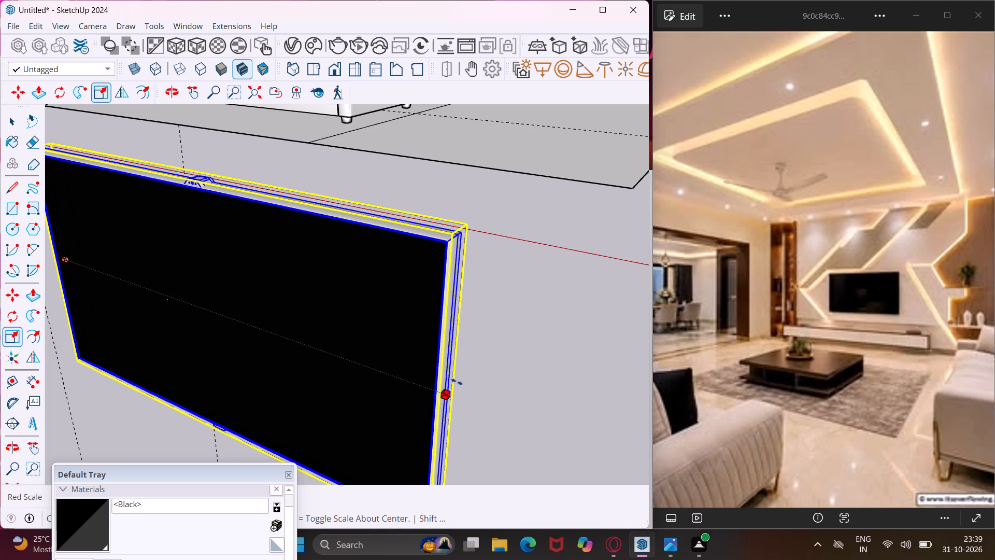
pyautogui.scroll(-5, 486, 364)
pyautogui.click(508, 369)
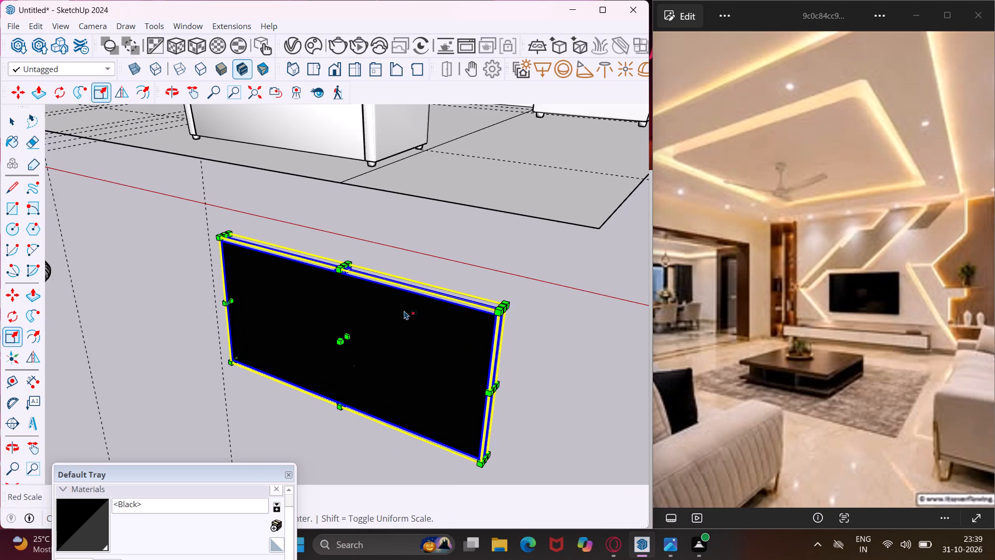
# Scale the TV along the blue axis from its top face to make the panel taller.
pyautogui.scroll(3, 347, 257)
pyautogui.click(342, 272)
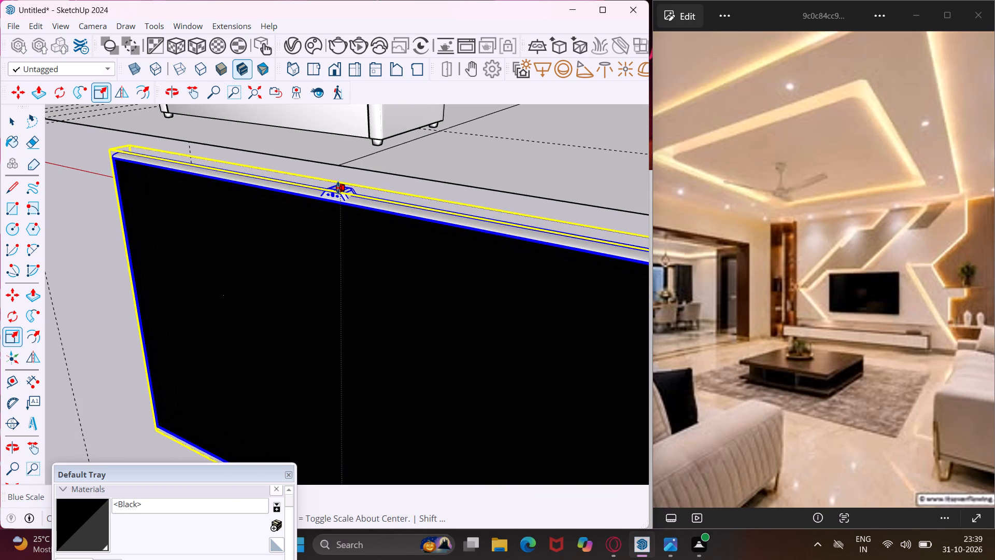
pyautogui.click(338, 188)
pyautogui.scroll(-12, 226, 180)
pyautogui.moveTo(228, 184); pyautogui.dragTo(221, 230, button='middle')
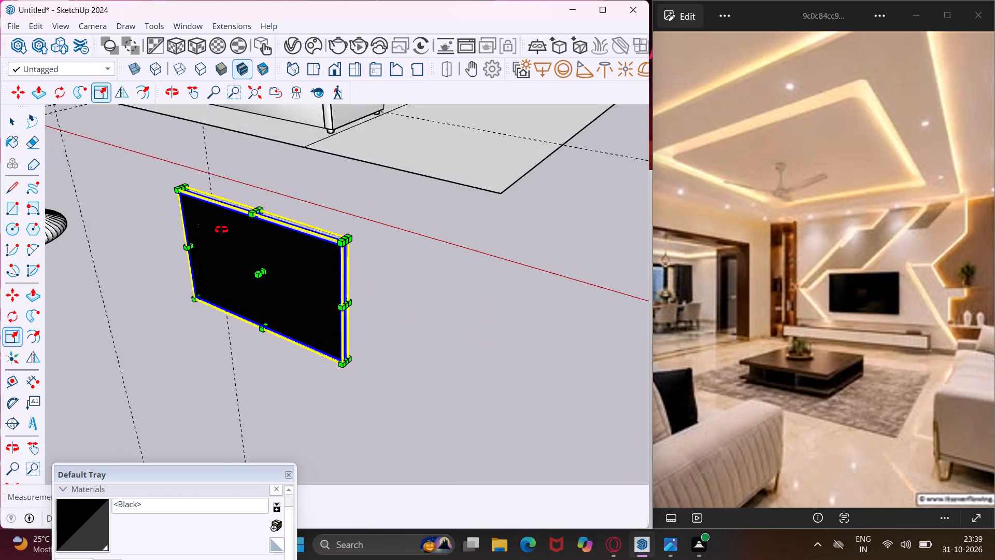
pyautogui.moveTo(221, 230); pyautogui.dragTo(220, 255, button='middle')
pyautogui.press('Escape')
pyautogui.press('space')
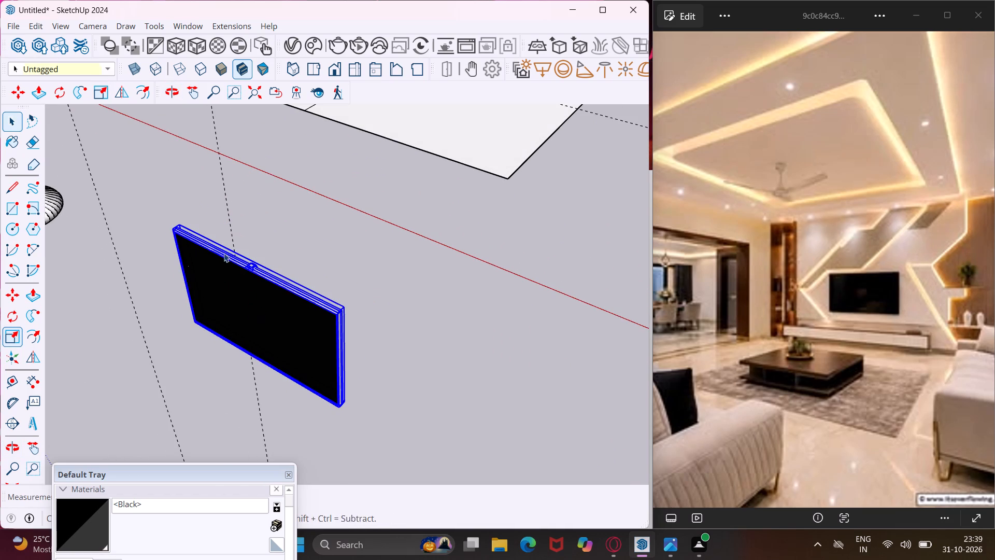
# Delete all the guide lines in the model.
pyautogui.click(40, 28)
pyautogui.click(67, 153)
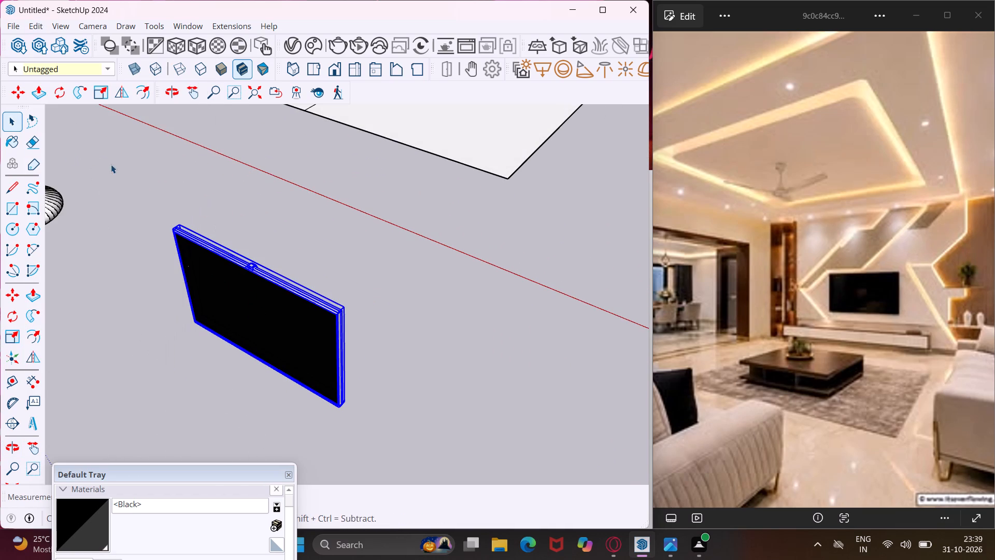
# Move the TV by its lower back corner onto the patterned feature wall, above the low TV console.
pyautogui.scroll(-6, 299, 207)
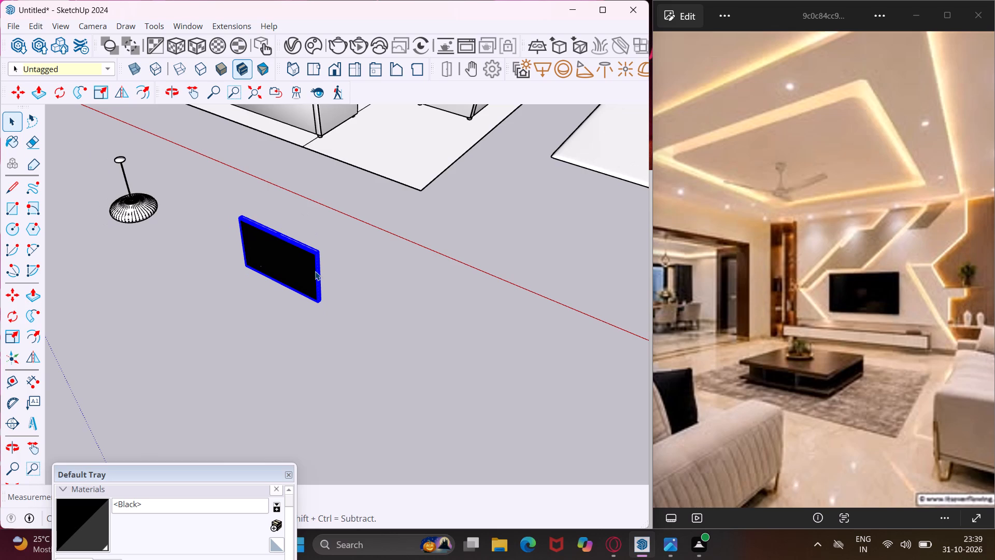
pyautogui.press('m')
pyautogui.scroll(8, 315, 305)
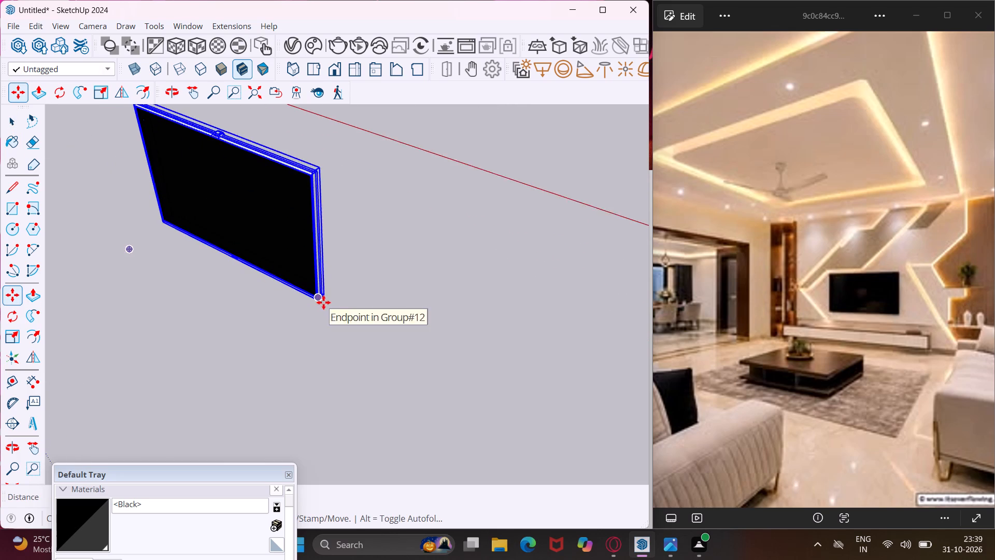
pyautogui.scroll(4, 324, 302)
pyautogui.click(325, 289)
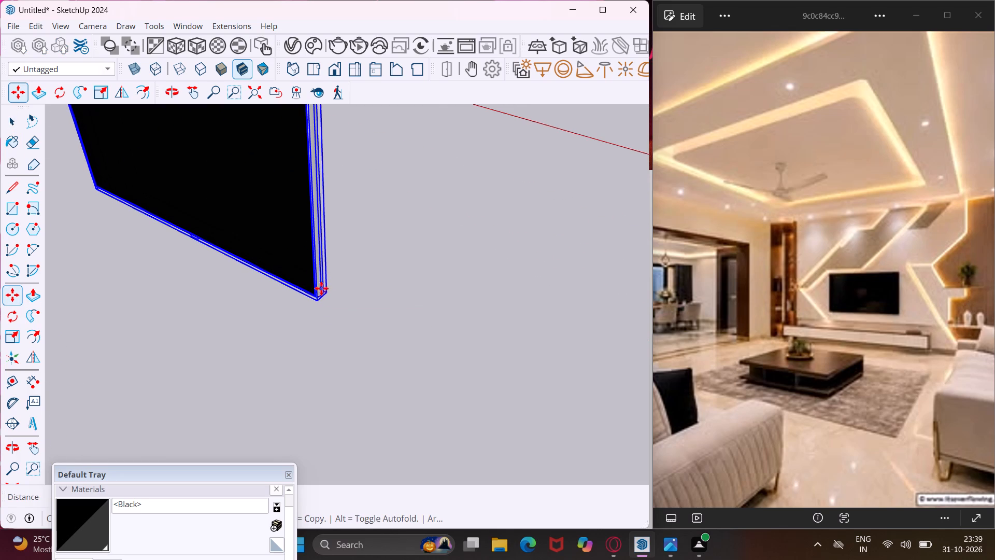
pyautogui.scroll(-18, 319, 283)
pyautogui.scroll(-5, 318, 278)
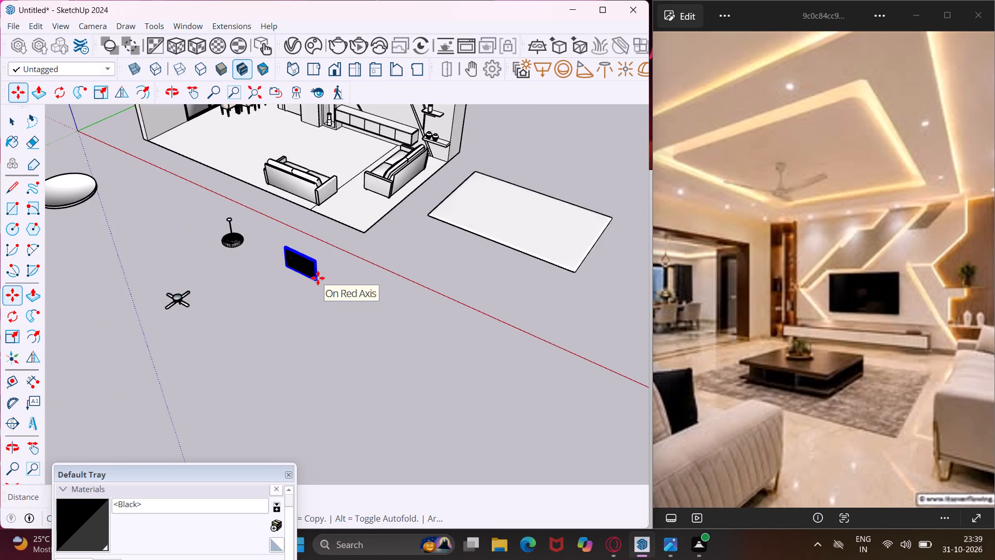
pyautogui.scroll(-8, 318, 278)
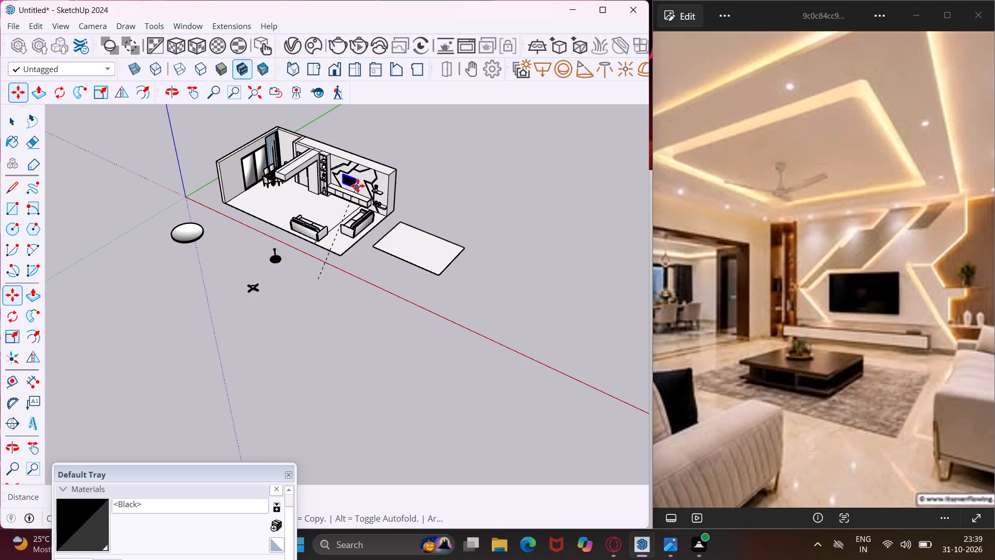
pyautogui.scroll(14, 358, 186)
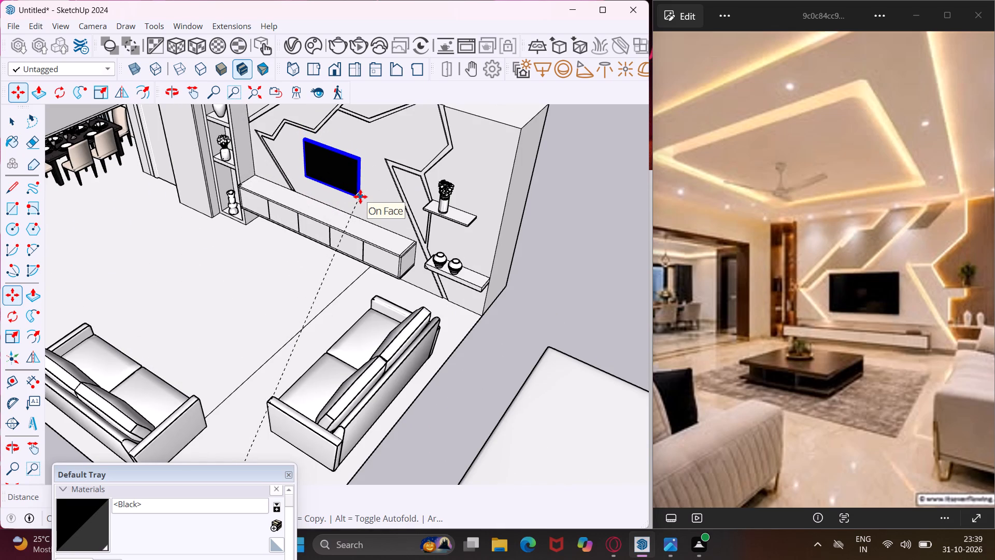
pyautogui.click(357, 195)
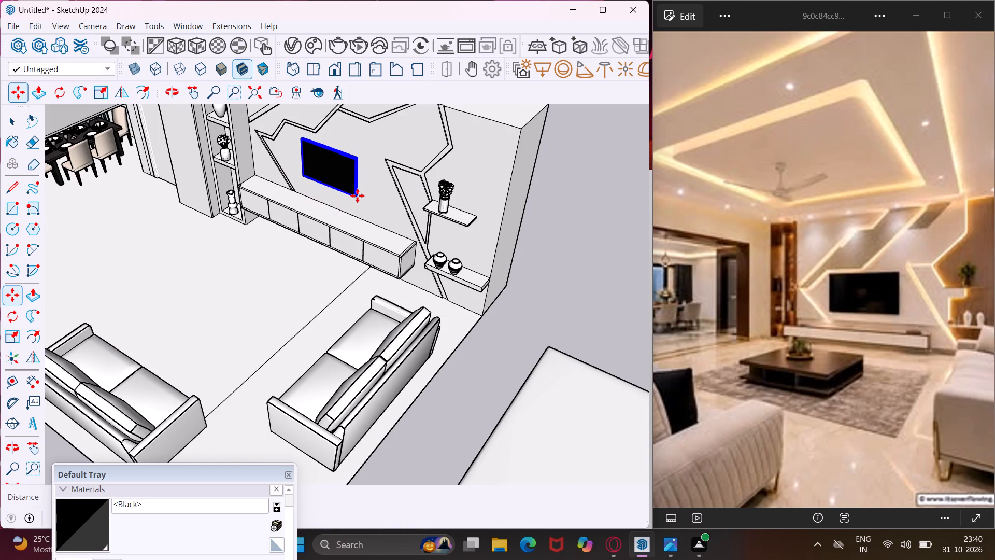
# Widen the wall-mounted TV by scaling it along the red axis from both of its side faces.
pyautogui.click(18, 339)
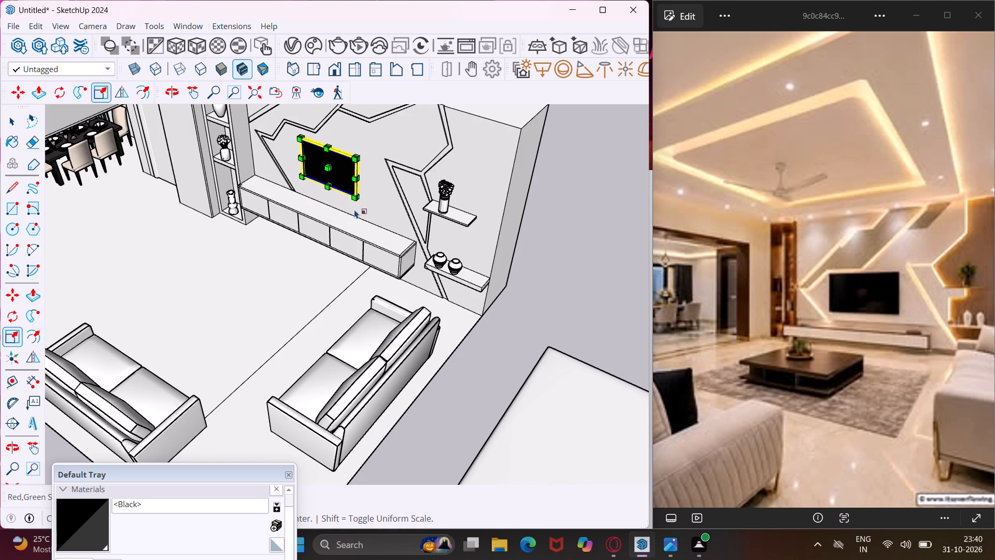
pyautogui.scroll(13, 352, 173)
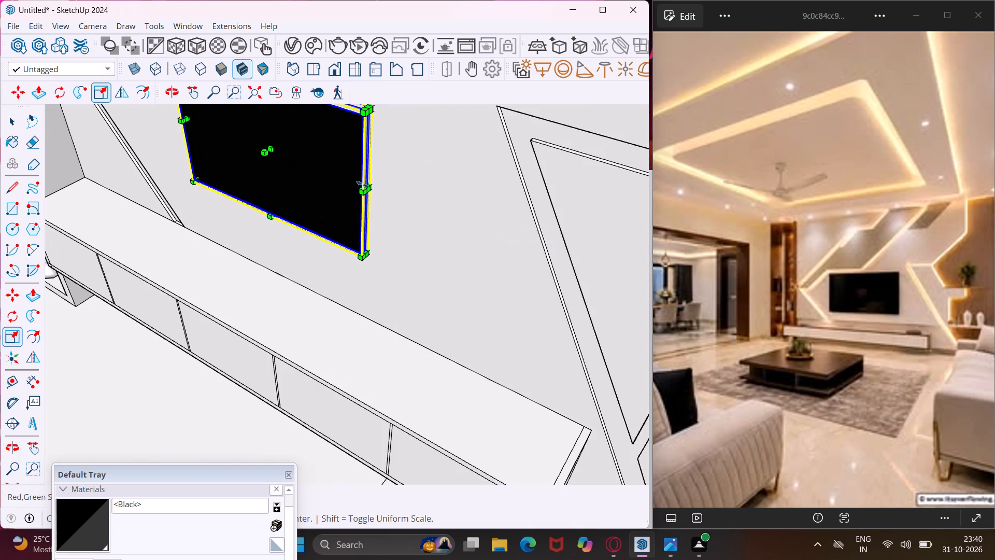
pyautogui.click(364, 186)
pyautogui.scroll(-3, 392, 193)
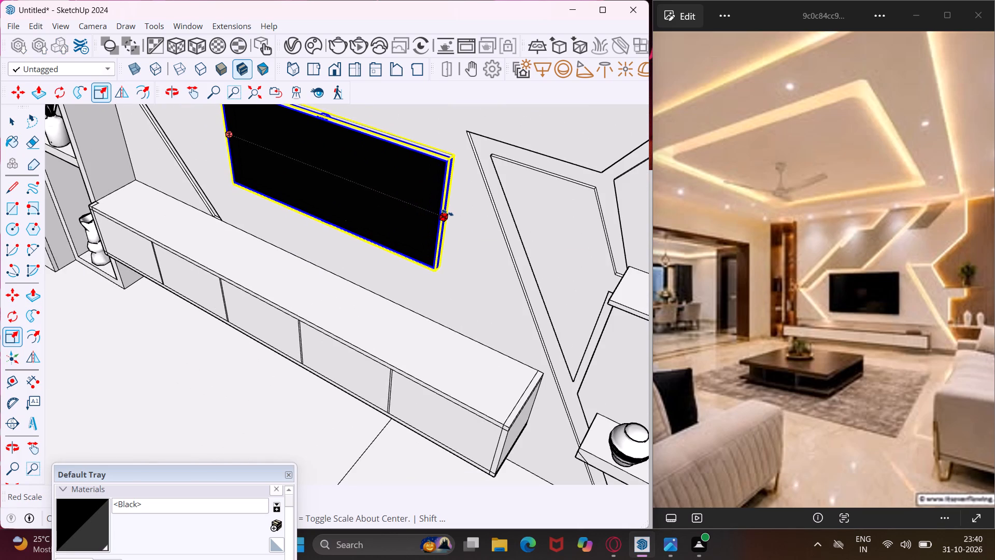
pyautogui.click(448, 213)
pyautogui.moveTo(363, 205); pyautogui.dragTo(642, 203, button='middle')
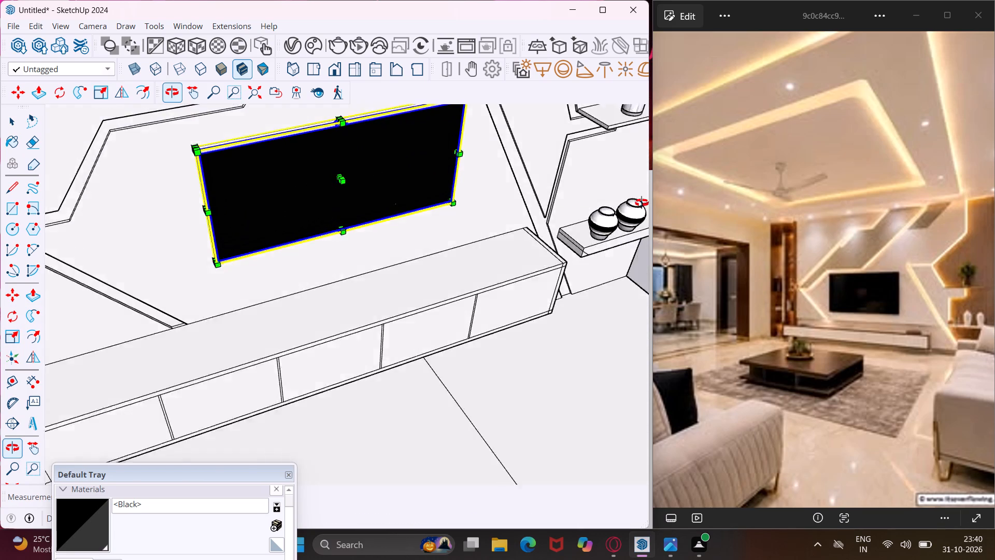
pyautogui.moveTo(642, 203); pyautogui.dragTo(750, 208, button='middle')
pyautogui.scroll(3, 264, 261)
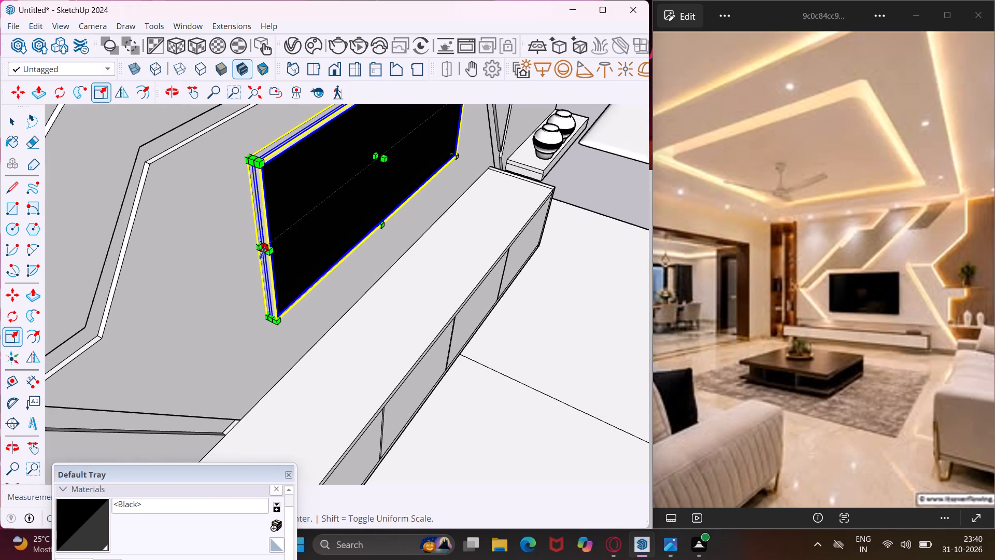
pyautogui.click(265, 245)
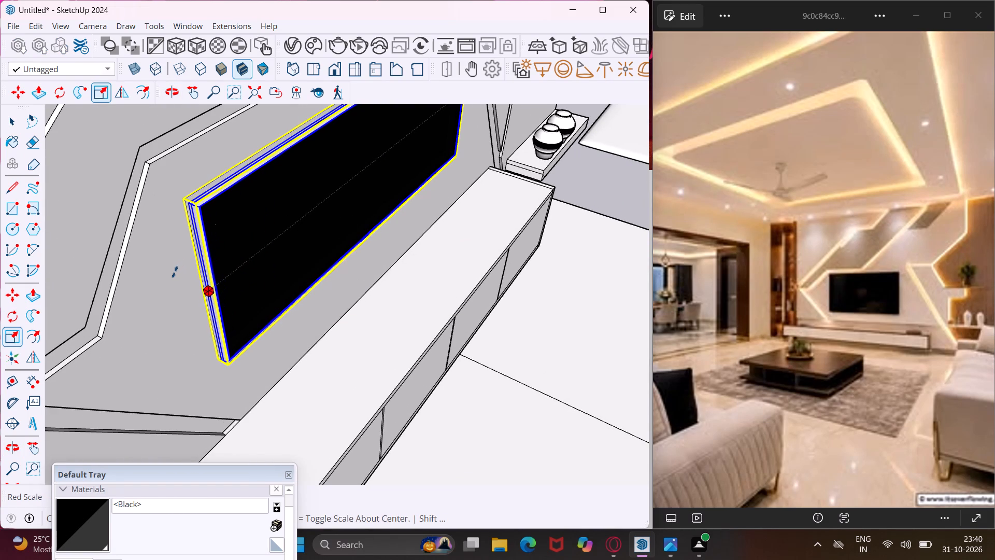
pyautogui.click(175, 272)
# Raise the wall-mounted TV's top edge by scaling it along the blue axis.
pyautogui.scroll(-6, 157, 281)
pyautogui.scroll(-4, 257, 227)
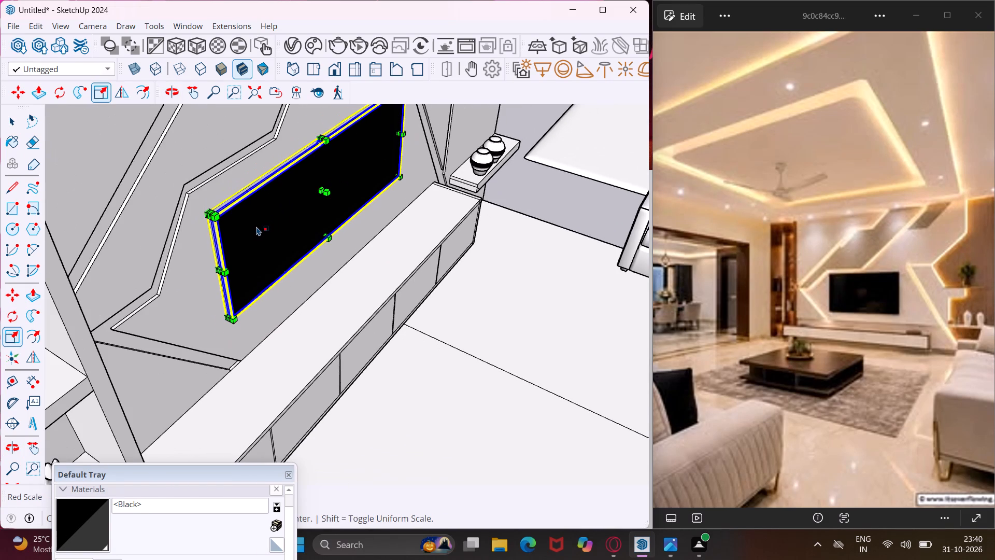
pyautogui.scroll(5, 321, 141)
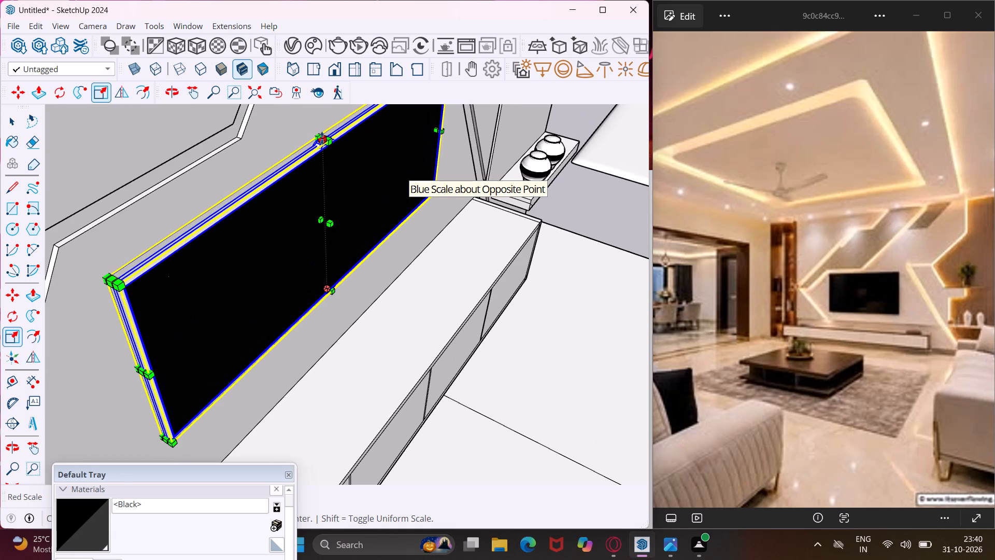
pyautogui.click(322, 138)
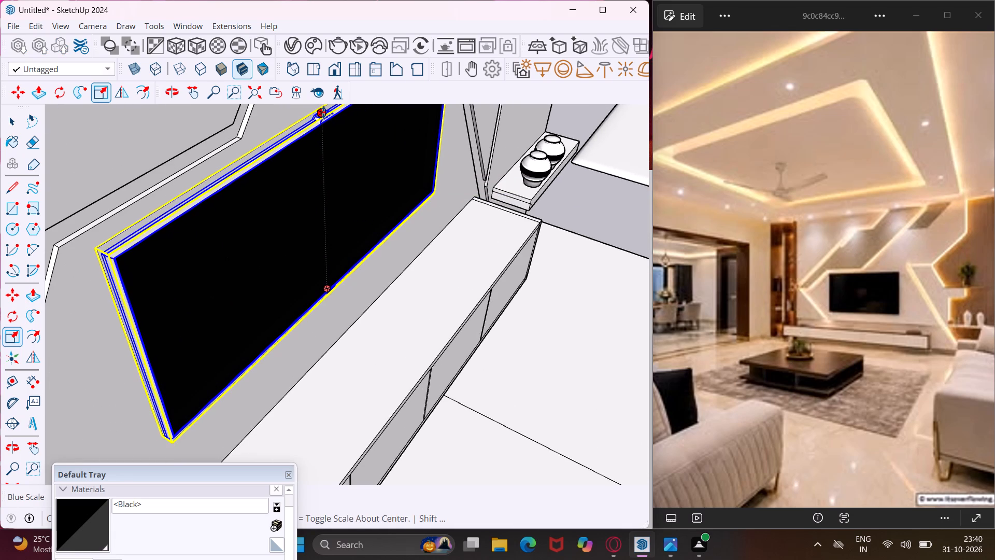
pyautogui.click(322, 110)
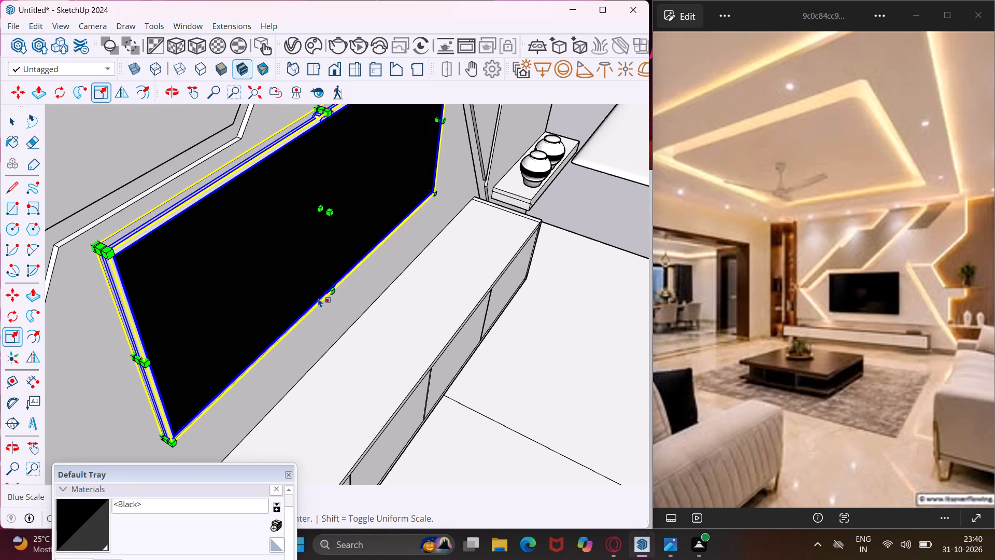
# Extend the wall-mounted TV's bottom edge down towards the console by scaling it along the blue axis.
pyautogui.moveTo(318, 298); pyautogui.dragTo(303, 202, button='middle')
pyautogui.scroll(6, 308, 195)
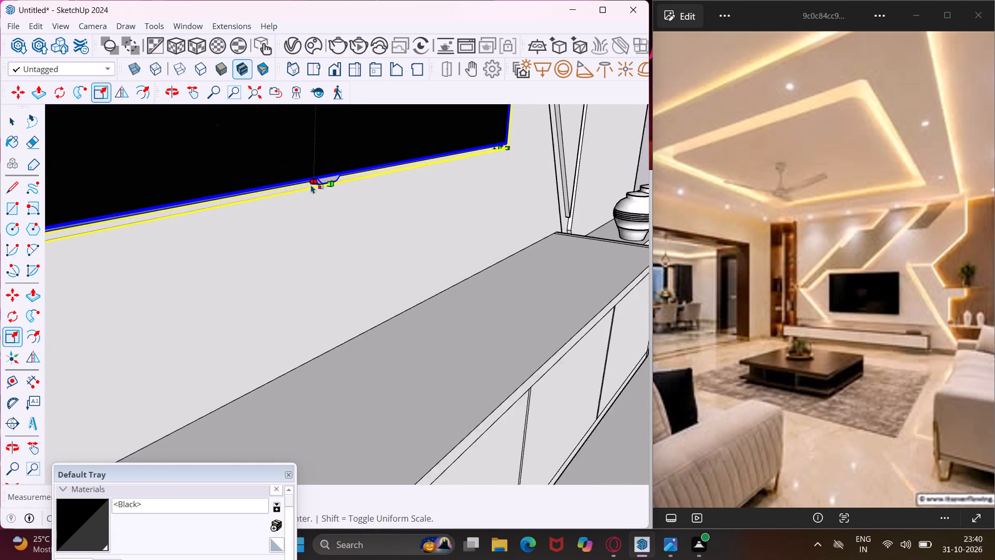
pyautogui.click(321, 187)
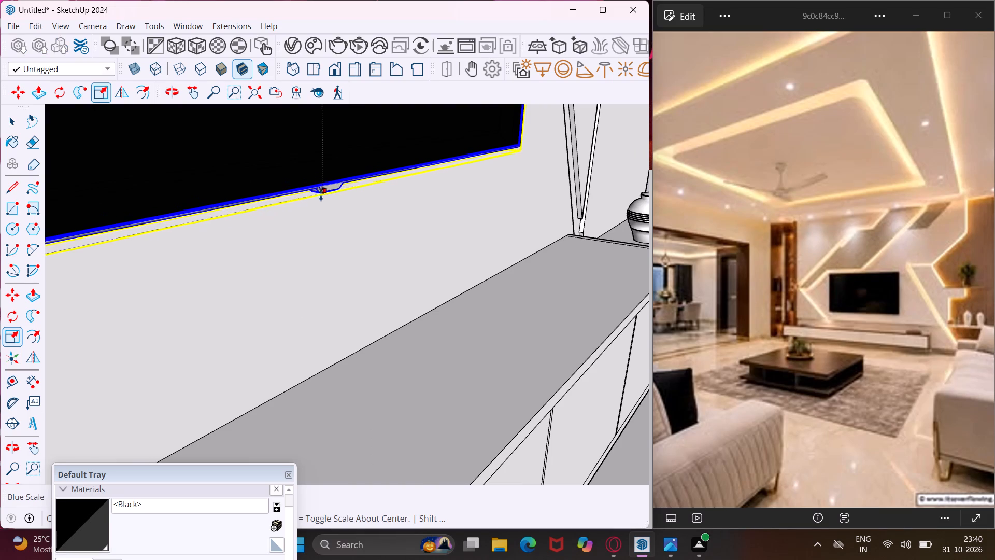
pyautogui.click(321, 217)
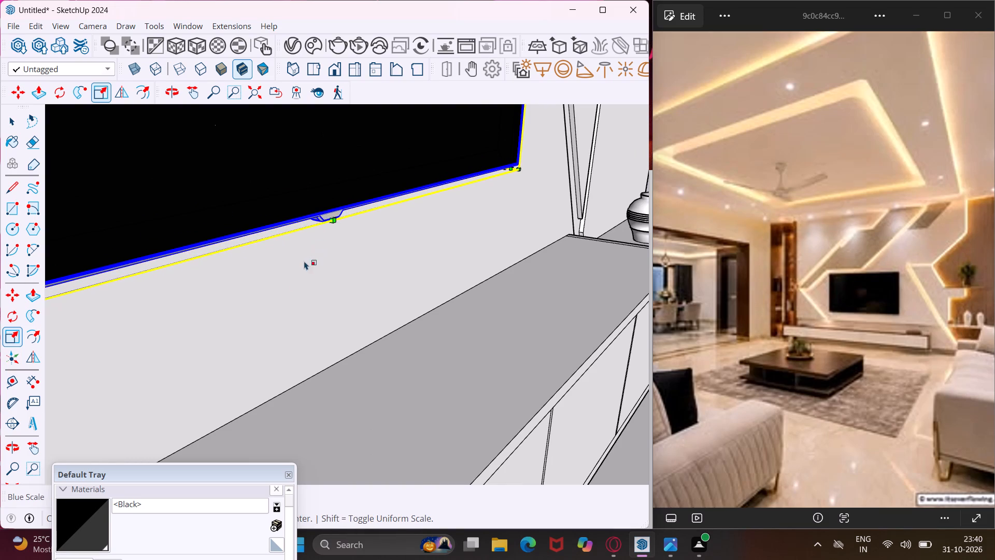
pyautogui.scroll(-6, 280, 290)
pyautogui.moveTo(316, 279); pyautogui.dragTo(190, 328, button='middle')
pyautogui.scroll(-2, 293, 278)
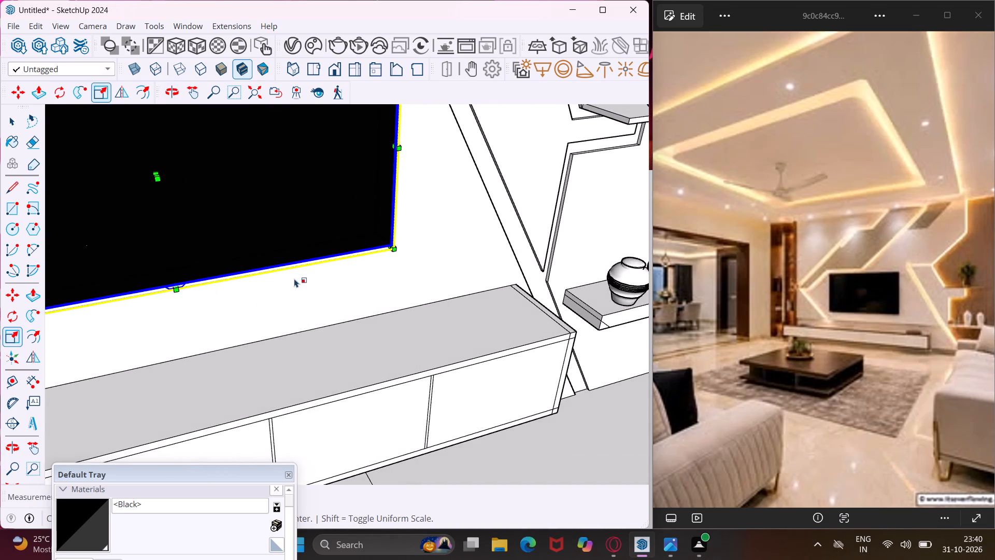
pyautogui.scroll(-9, 294, 278)
pyautogui.press('Escape')
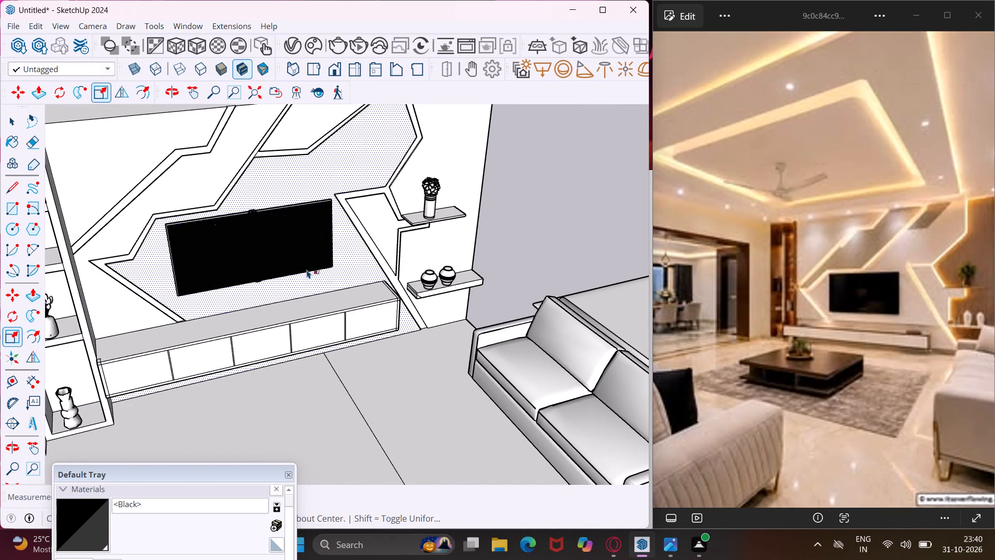
pyautogui.scroll(-9, 296, 257)
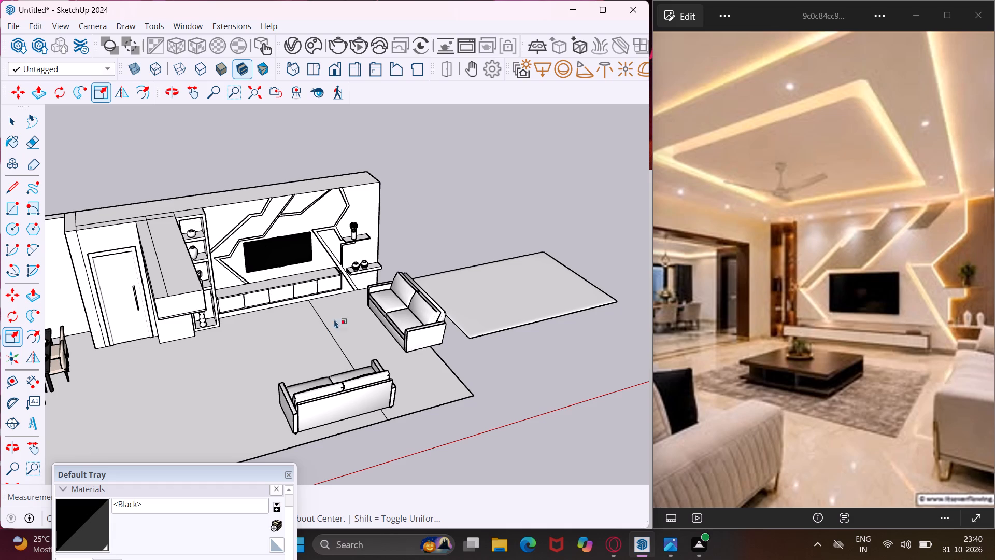
pyautogui.press('Escape')
pyautogui.press('space')
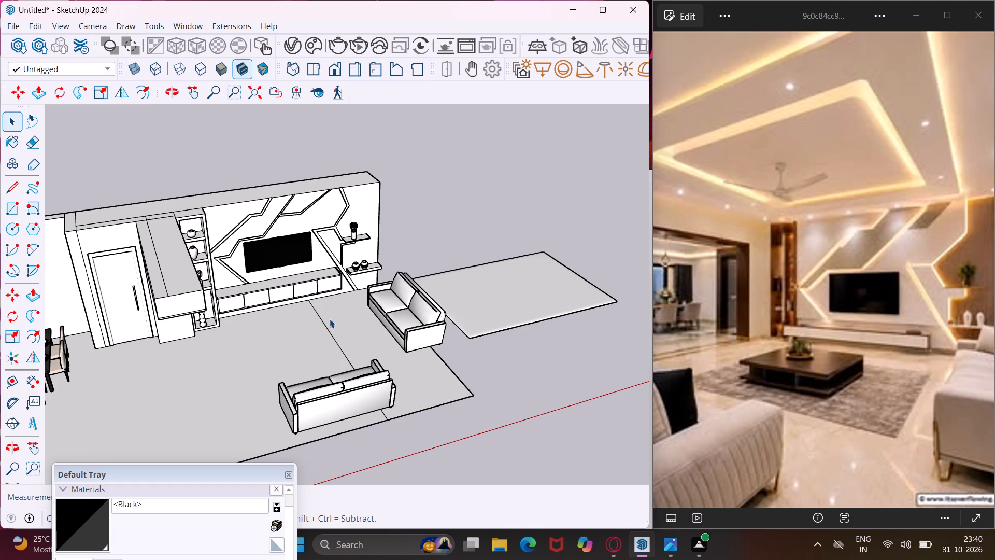
# Erase the stray line crossing the living room floor from the TV console to the front sofa.
pyautogui.press('e')
pyautogui.scroll(3, 322, 323)
pyautogui.click(321, 325)
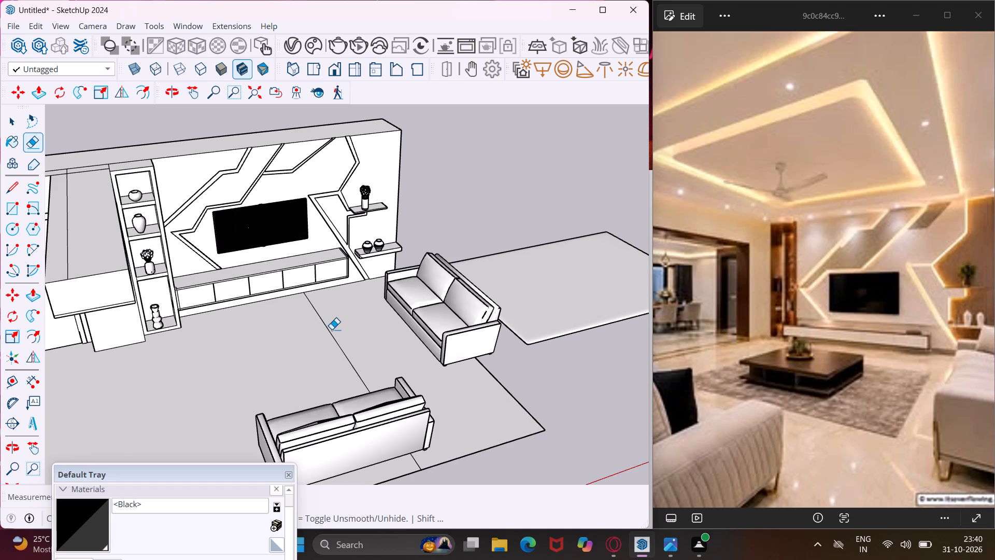
pyautogui.click(329, 330)
pyautogui.press('Escape')
pyautogui.press('space')
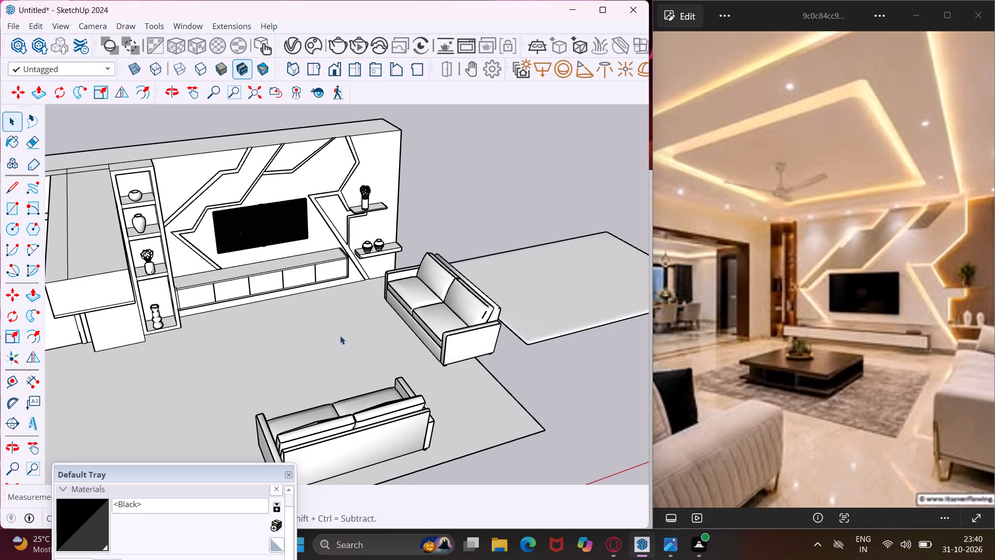
# Draw a coffee table rectangle on the living room floor in the open area between the two sofas and the TV console.
pyautogui.click(18, 217)
pyautogui.moveTo(264, 389); pyautogui.dragTo(283, 472, button='middle')
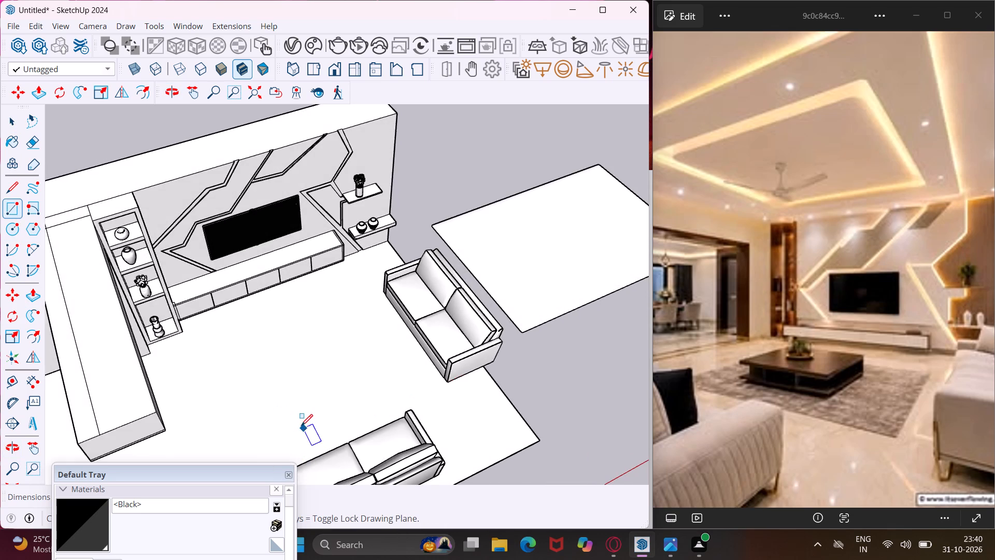
pyautogui.scroll(5, 301, 425)
pyautogui.scroll(-4, 305, 411)
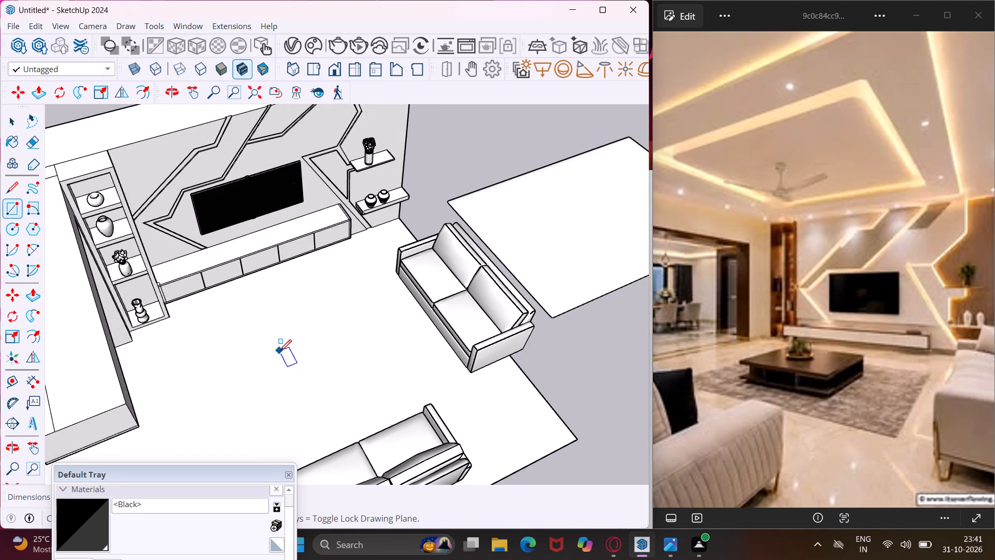
pyautogui.click(237, 349)
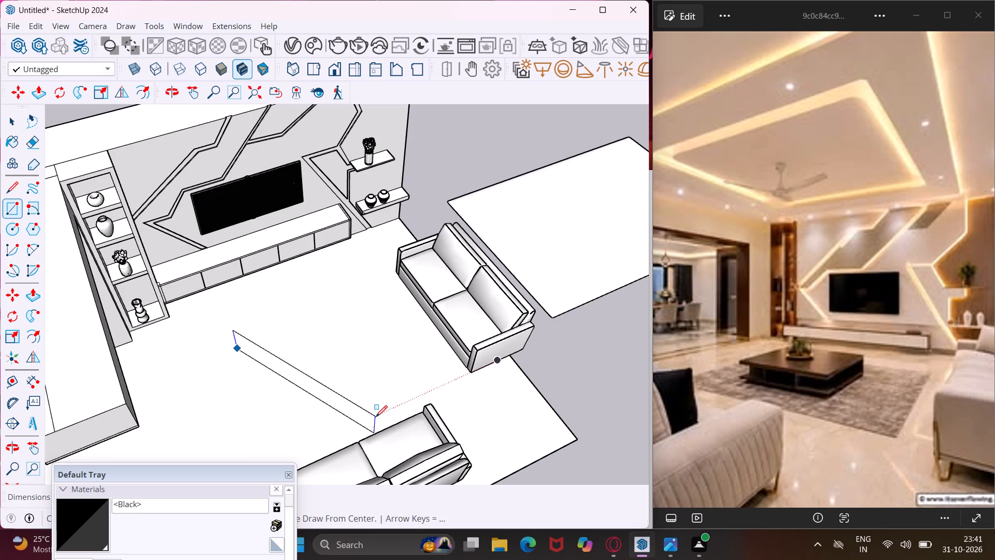
pyautogui.scroll(3, 377, 396)
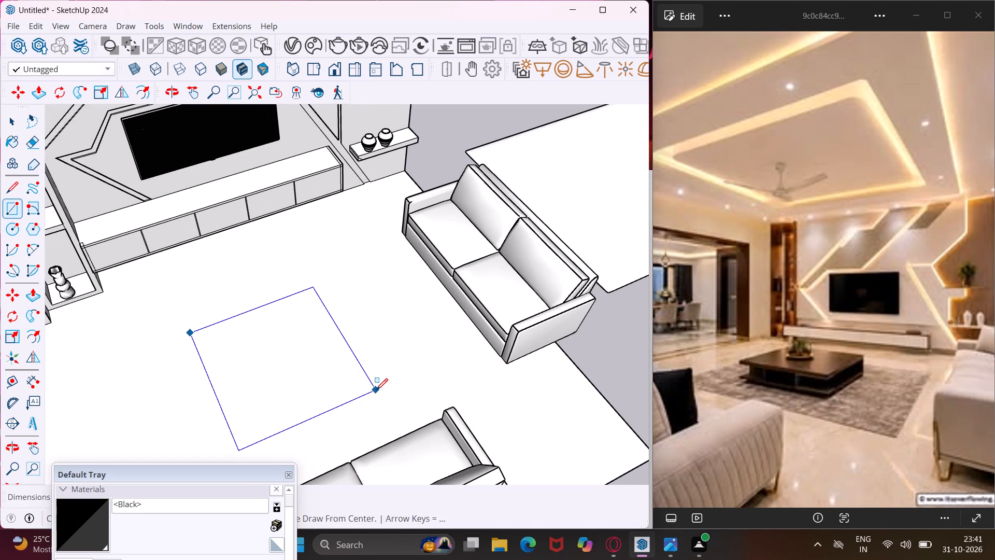
pyautogui.click(376, 388)
pyautogui.press('Escape')
pyautogui.press('space')
# Move the coffee table rectangle off the living room floor to the empty area beyond the sofas, beside the red axis.
pyautogui.click(359, 385)
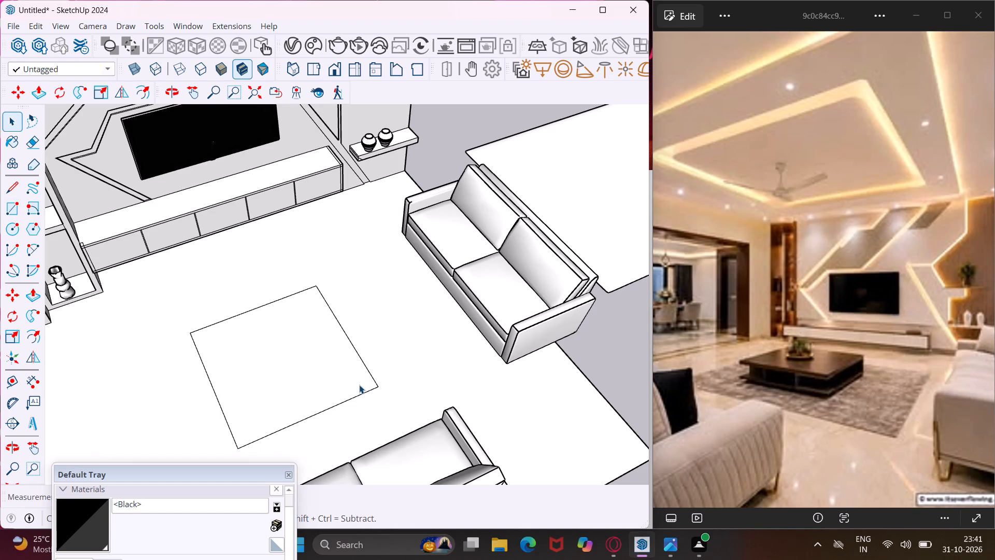
pyautogui.press('m')
pyautogui.click(359, 385)
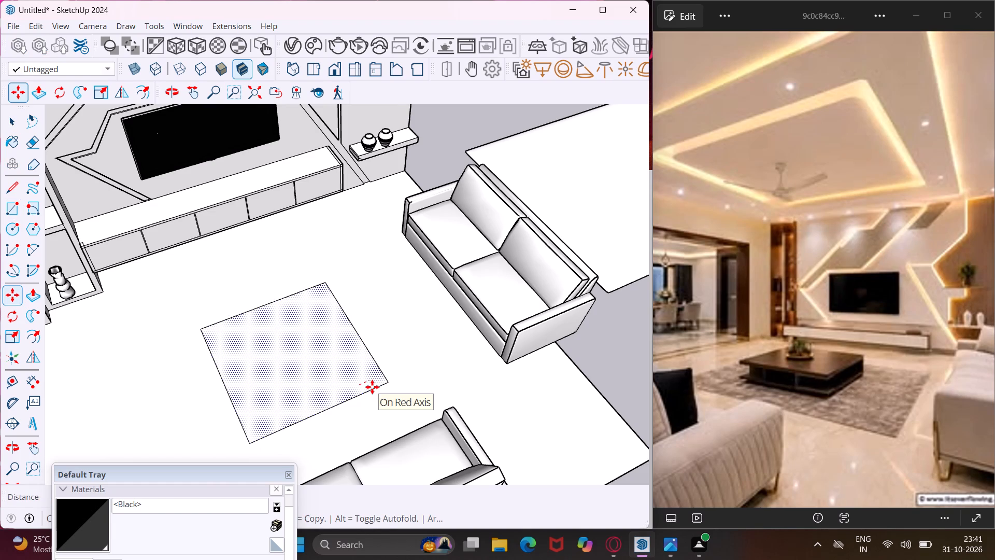
pyautogui.scroll(-8, 372, 387)
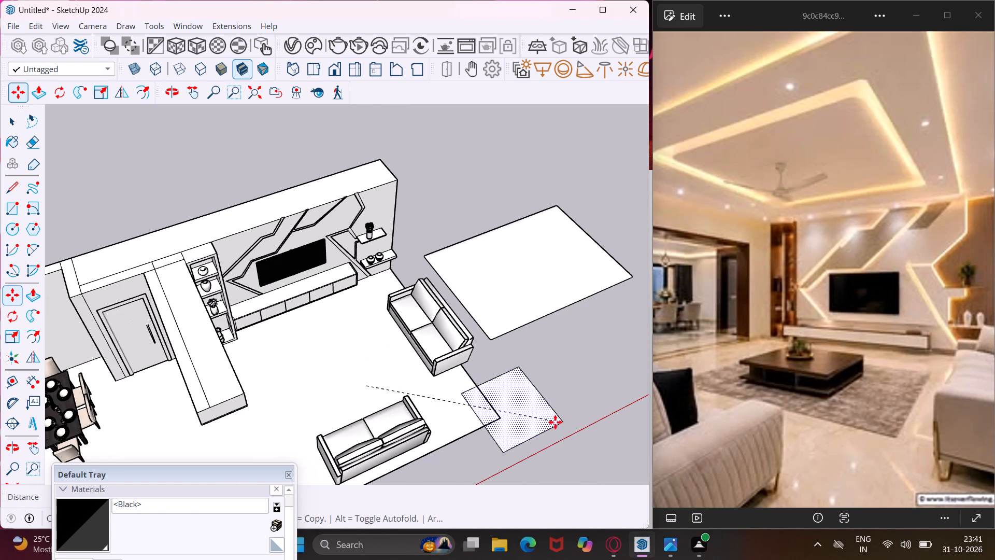
pyautogui.click(597, 428)
pyautogui.moveTo(597, 429); pyautogui.dragTo(581, 422, button='middle')
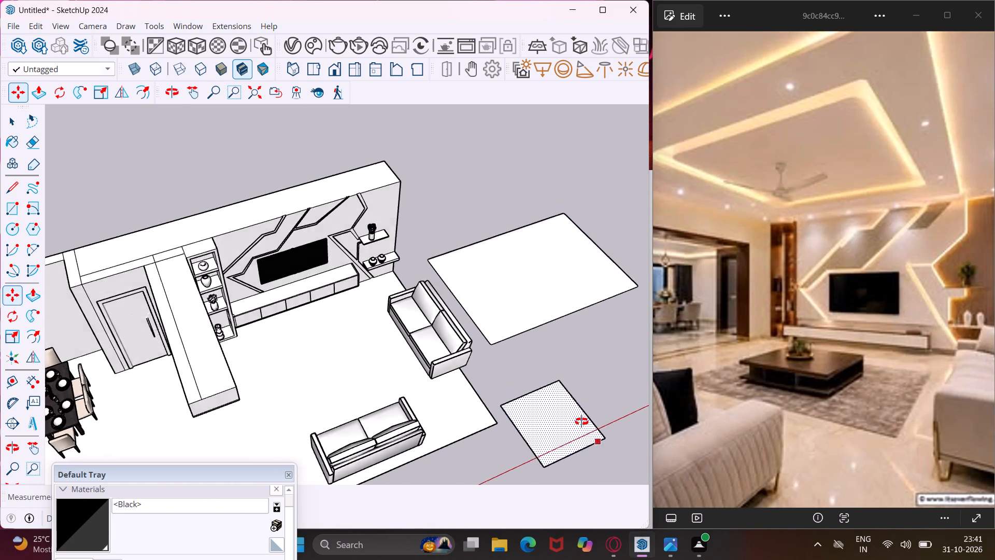
pyautogui.moveTo(581, 422); pyautogui.dragTo(534, 338, button='middle')
pyautogui.scroll(4, 522, 343)
pyautogui.scroll(-5, 522, 343)
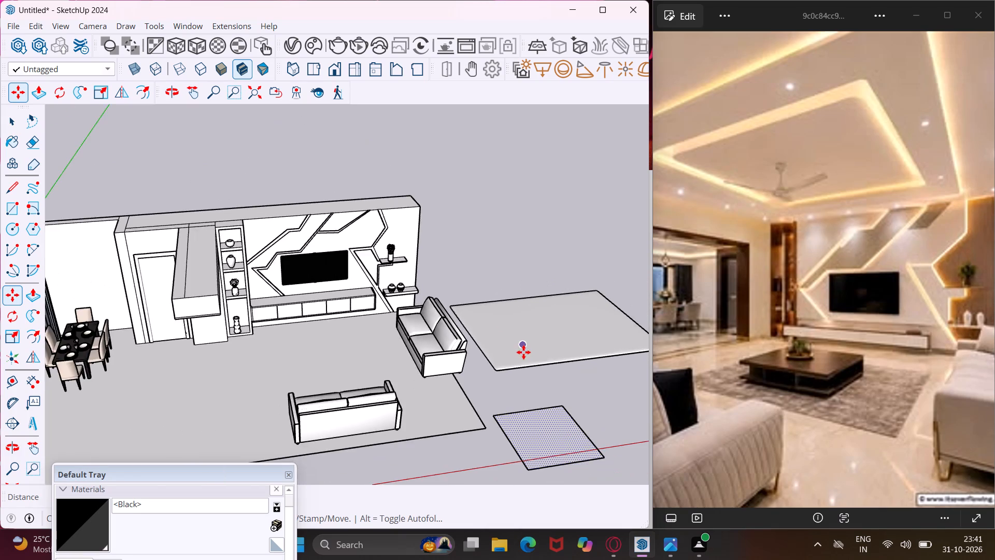
pyautogui.scroll(-4, 523, 352)
pyautogui.scroll(13, 561, 426)
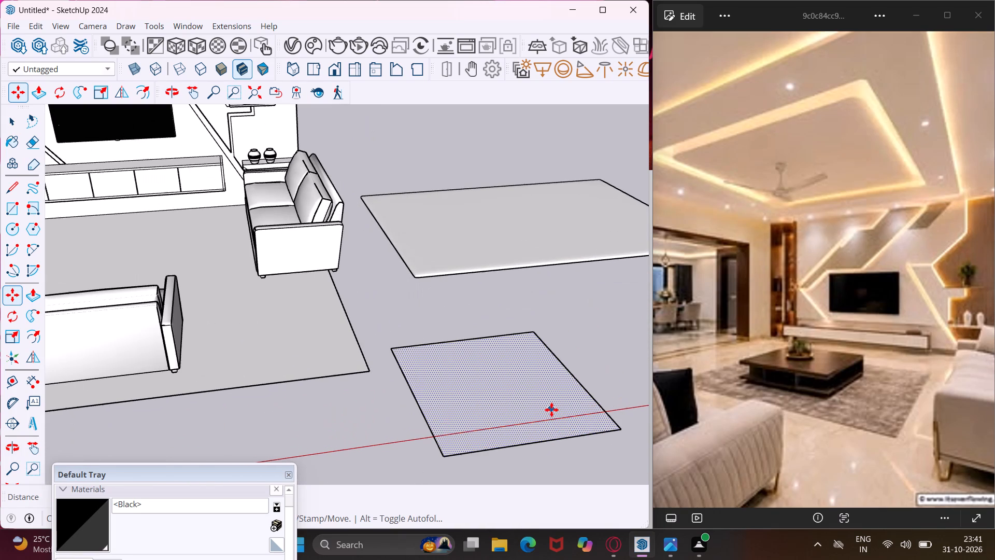
pyautogui.press('Escape')
pyautogui.press('space')
# Extrude the rectangle upward in three stacked layers: a thin base slab, a taller middle body and a thin top slab.
pyautogui.click(551, 410)
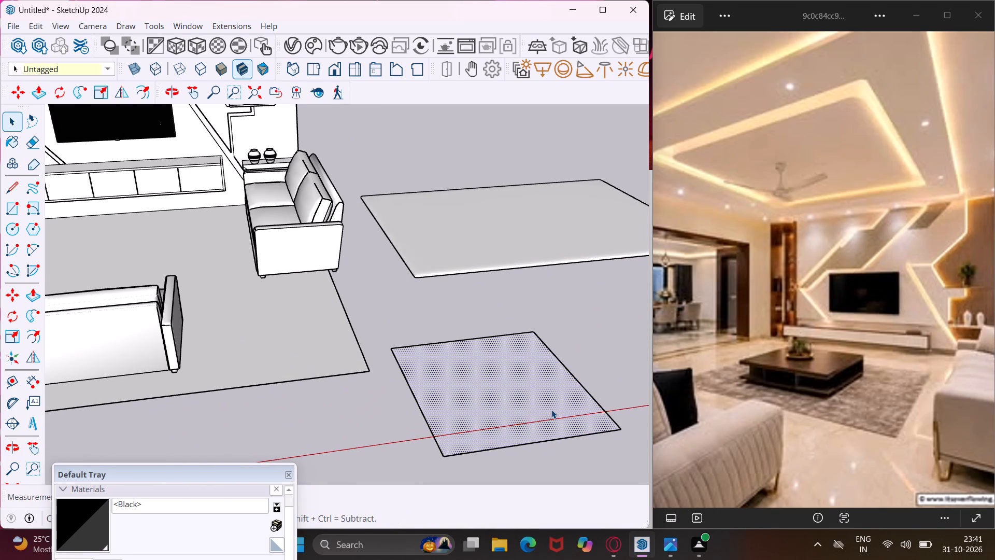
pyautogui.press('p')
pyautogui.click(551, 410)
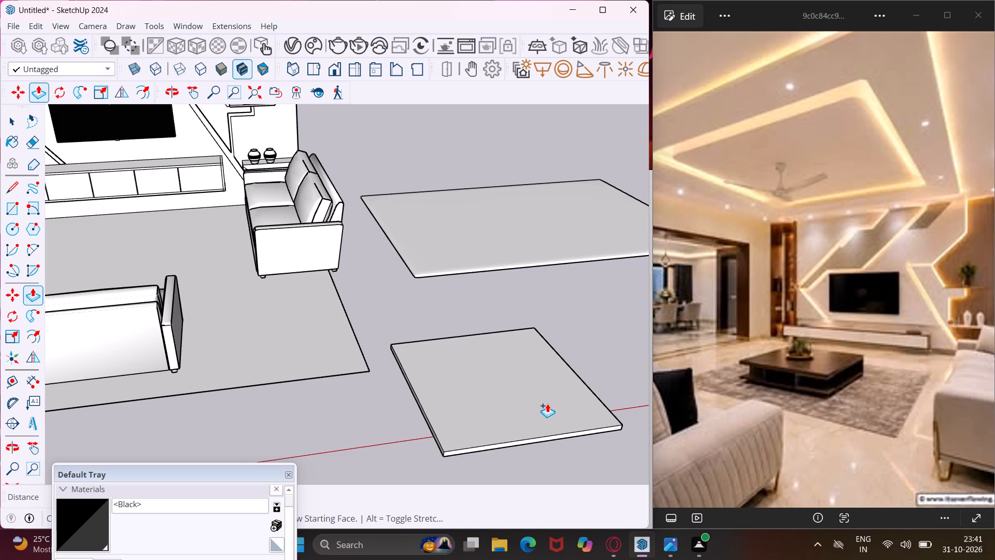
pyautogui.click(547, 403)
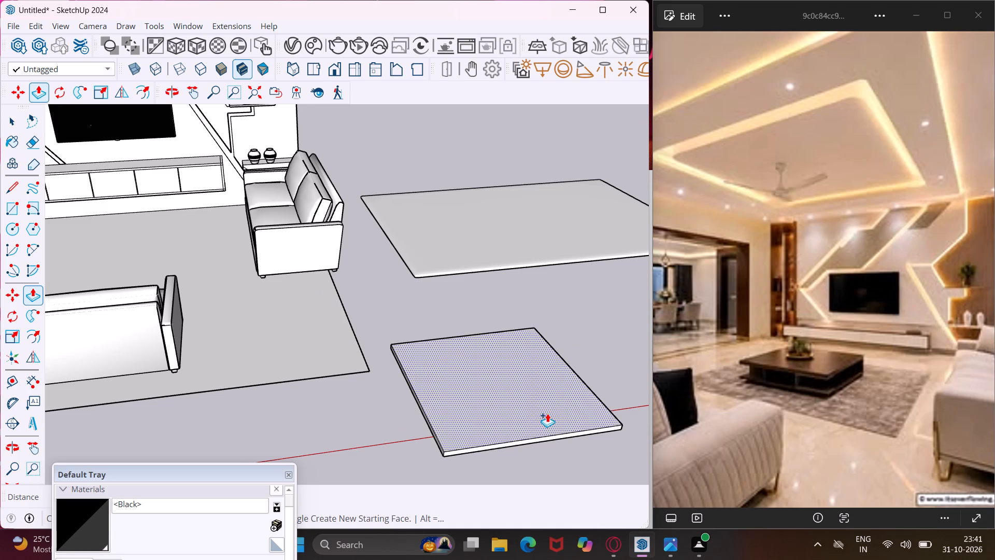
pyautogui.scroll(2, 547, 413)
pyautogui.click(545, 423)
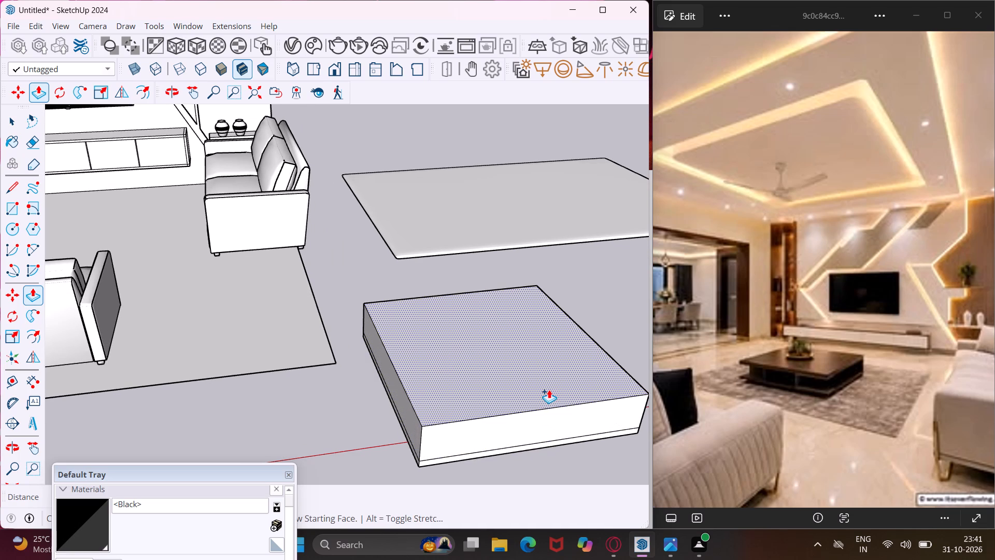
pyautogui.click(549, 389)
pyautogui.click(549, 395)
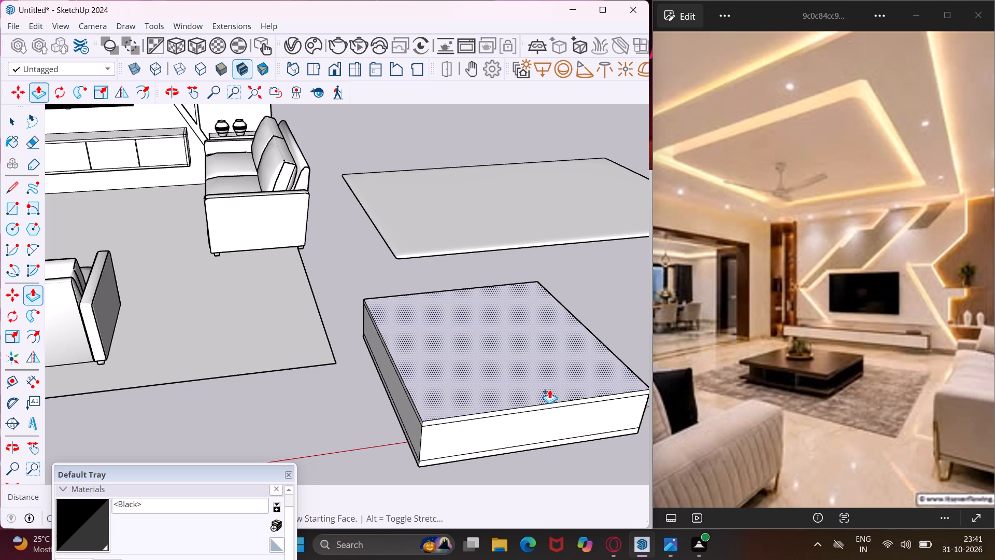
pyautogui.click(550, 385)
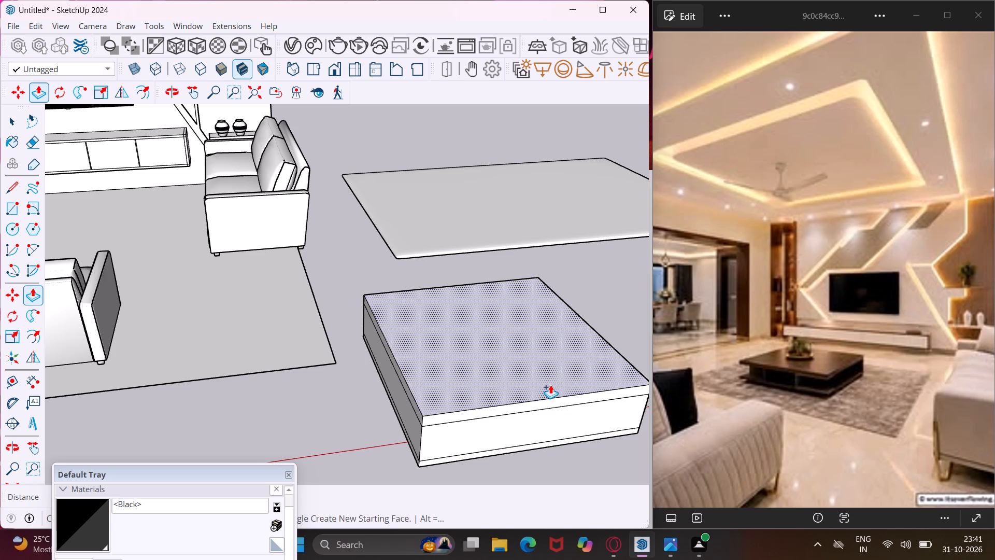
pyautogui.press('Escape')
pyautogui.press('space')
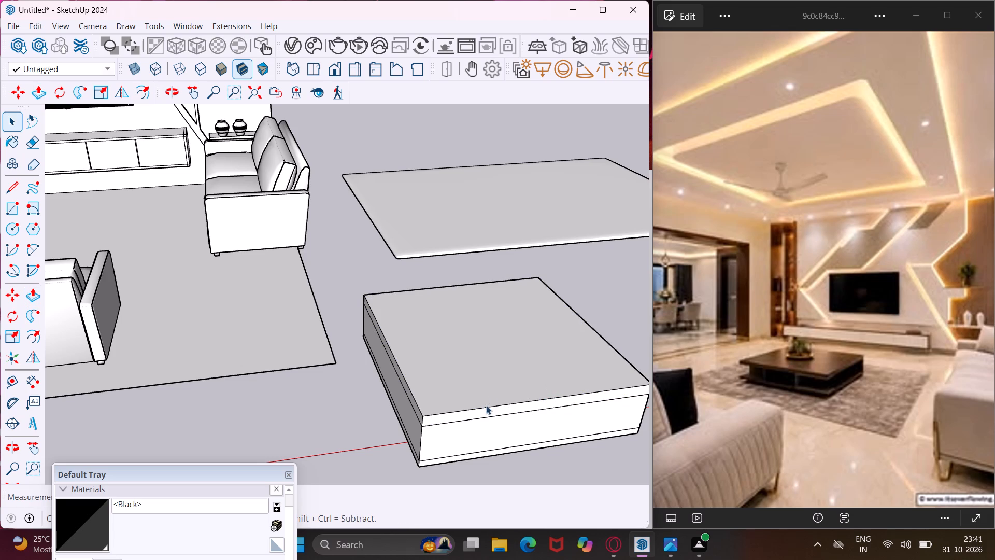
# Push the middle body's side face facing the living room inward, leaving the top and base slabs overhanging.
pyautogui.scroll(8, 416, 432)
pyautogui.click(416, 432)
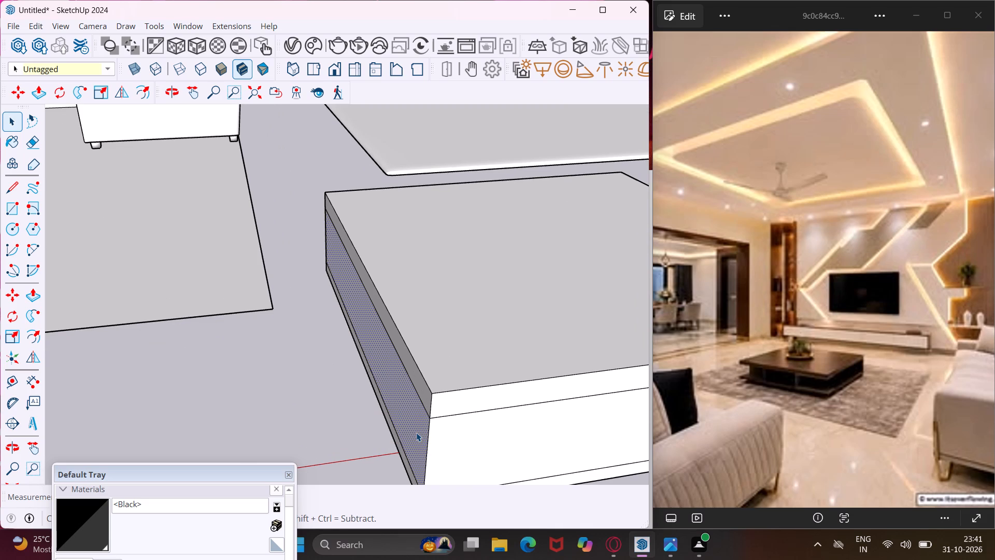
pyautogui.press('p')
pyautogui.click(416, 432)
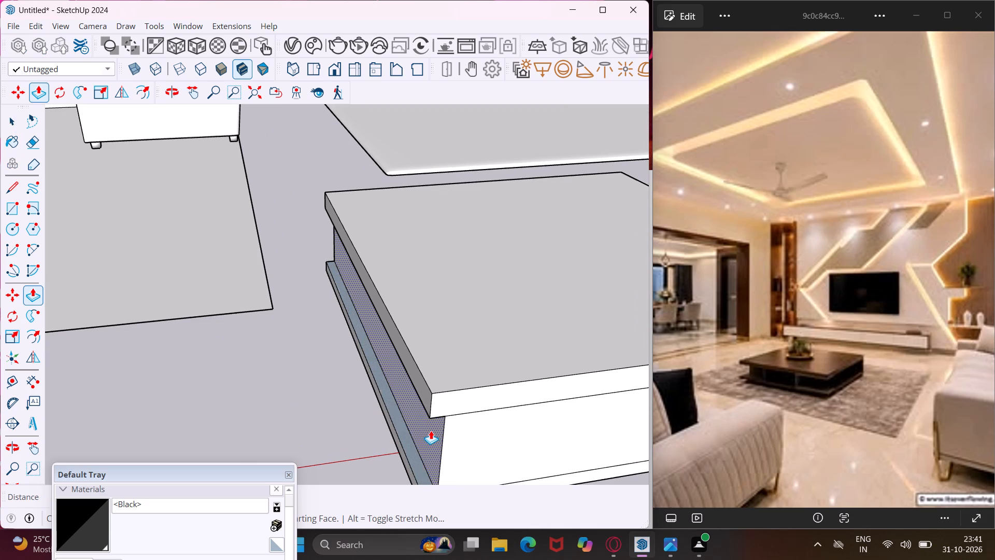
pyautogui.click(439, 430)
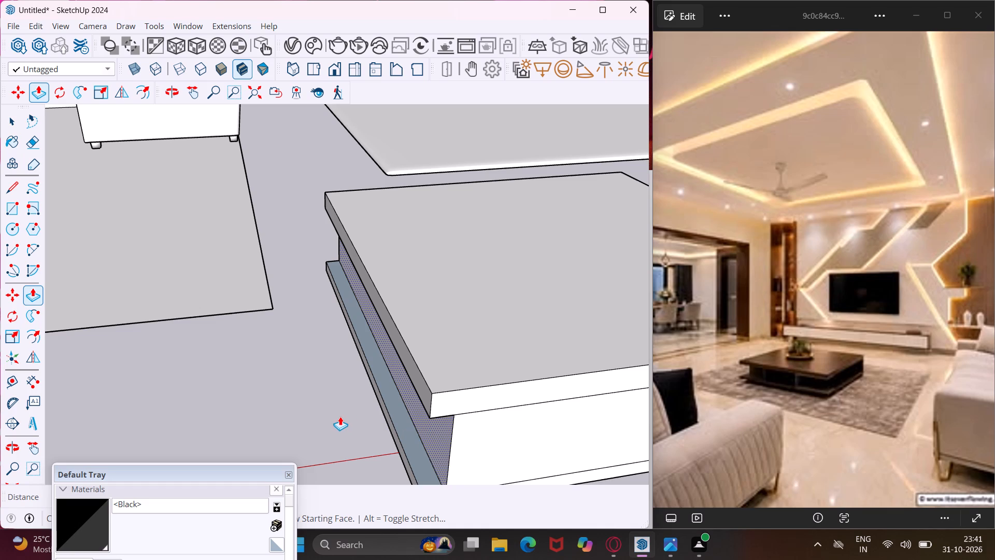
pyautogui.press('Escape')
pyautogui.press('space')
# Draw a vertical line across the middle body's long front face, dividing it into a wider and a narrower section.
pyautogui.scroll(-7, 269, 339)
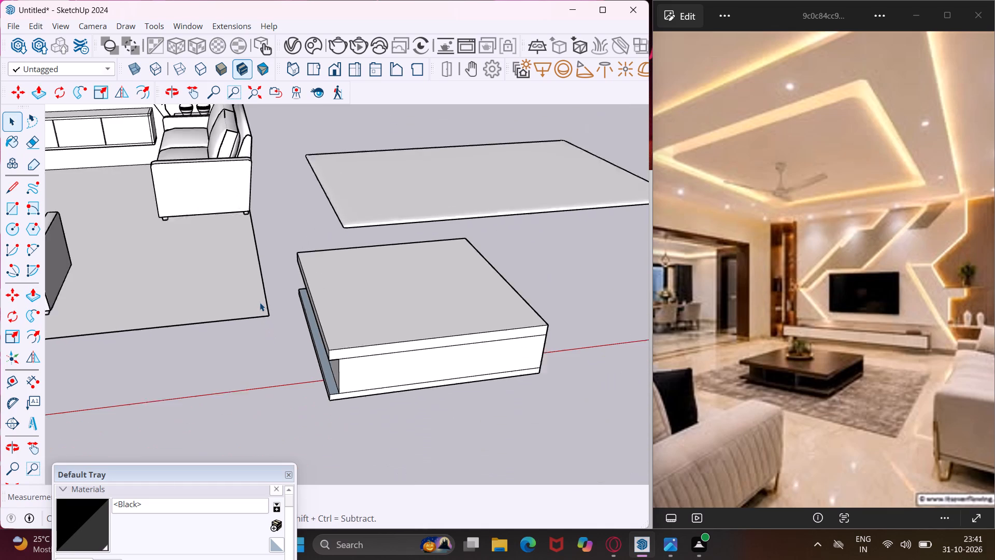
pyautogui.scroll(-1, 260, 302)
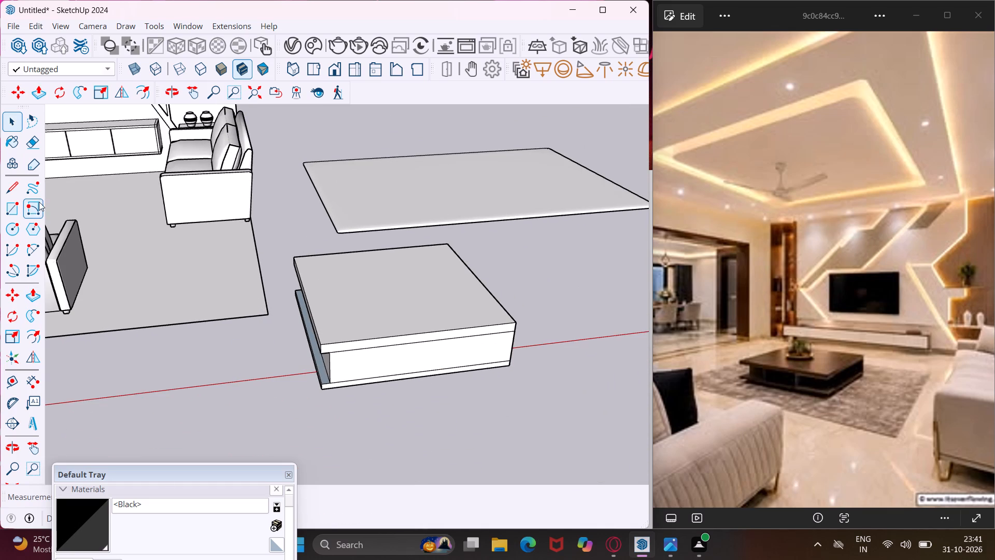
pyautogui.click(15, 193)
pyautogui.scroll(4, 452, 349)
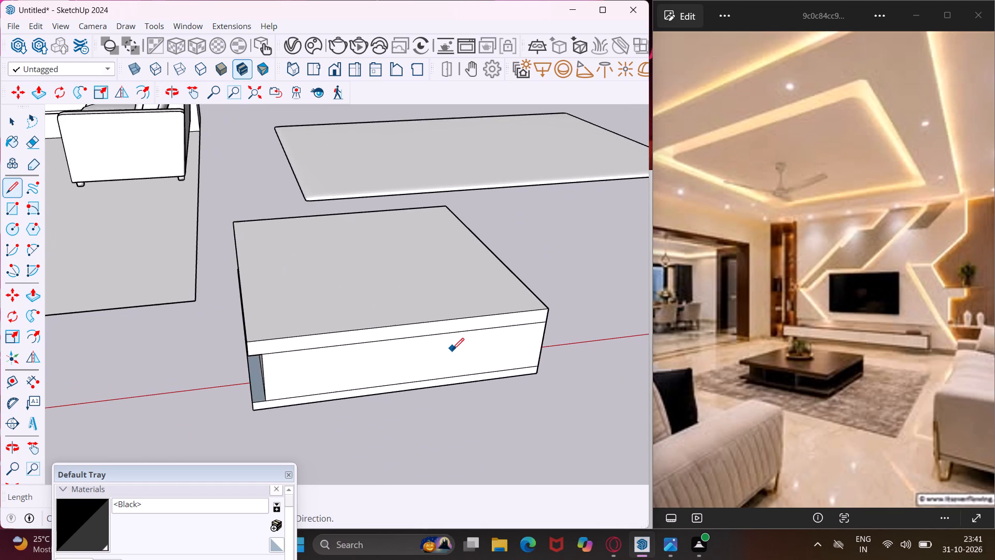
pyautogui.scroll(3, 452, 349)
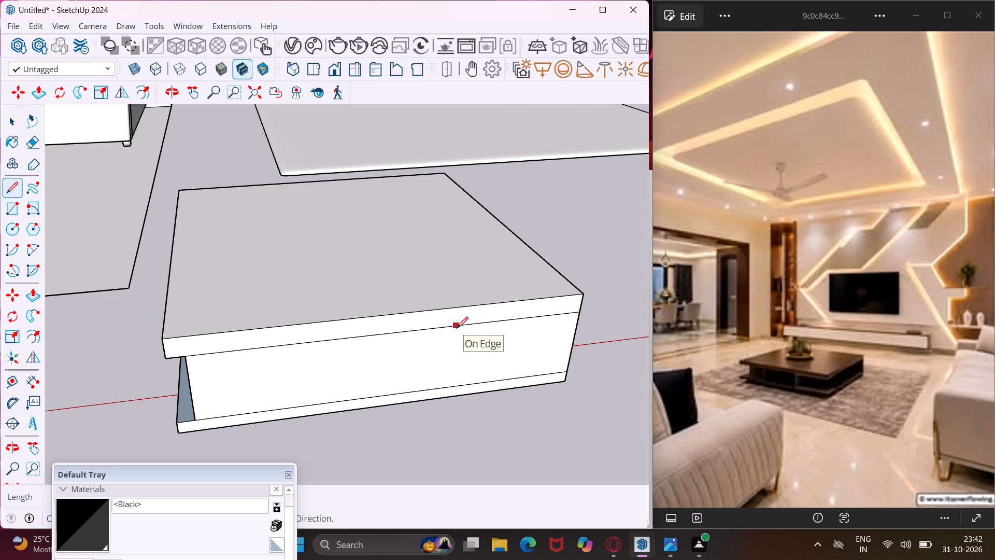
pyautogui.click(457, 328)
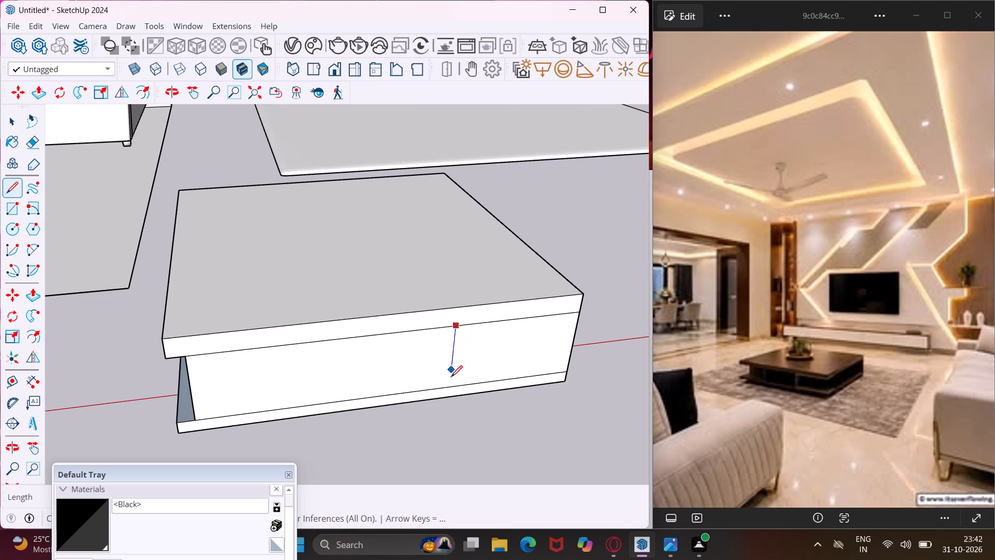
pyautogui.click(448, 389)
pyautogui.press('Escape')
pyautogui.press('space')
# Recess the narrower front section of the middle body and its adjoining side face between the top and base slabs.
pyautogui.moveTo(514, 361); pyautogui.dragTo(514, 361, button='middle')
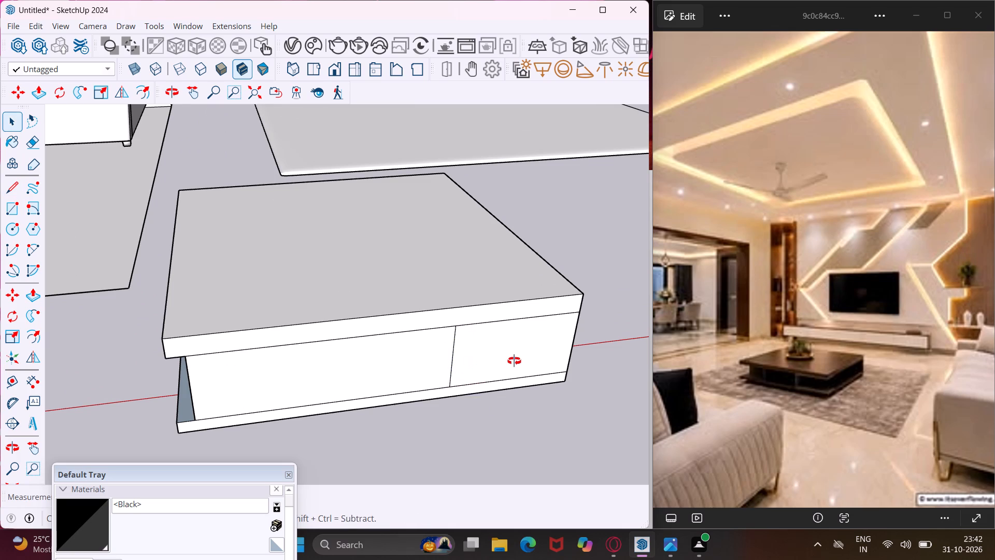
pyautogui.moveTo(514, 361); pyautogui.dragTo(309, 313, button='middle')
pyautogui.scroll(1, 376, 359)
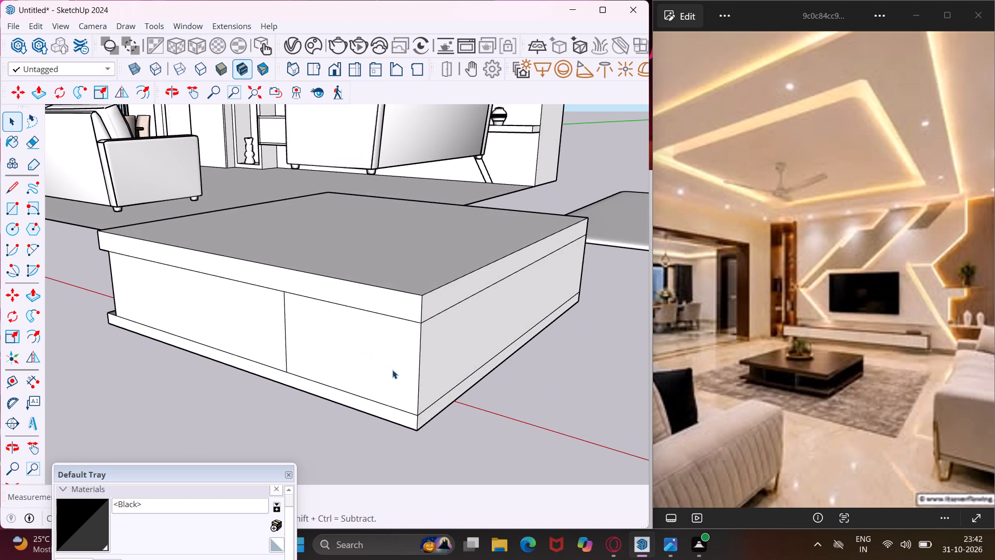
pyautogui.press('p')
pyautogui.click(392, 370)
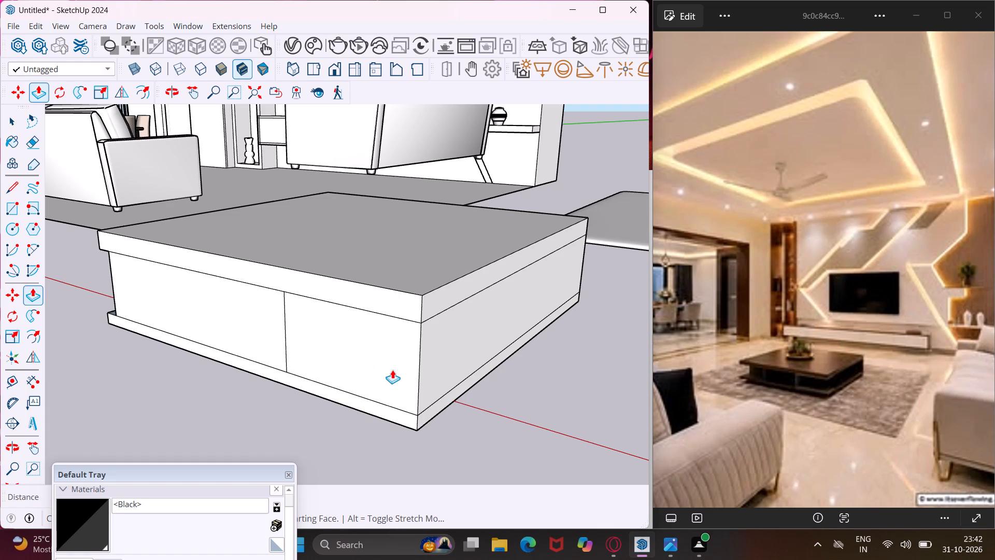
pyautogui.press('Escape')
pyautogui.press('space')
pyautogui.click(392, 370)
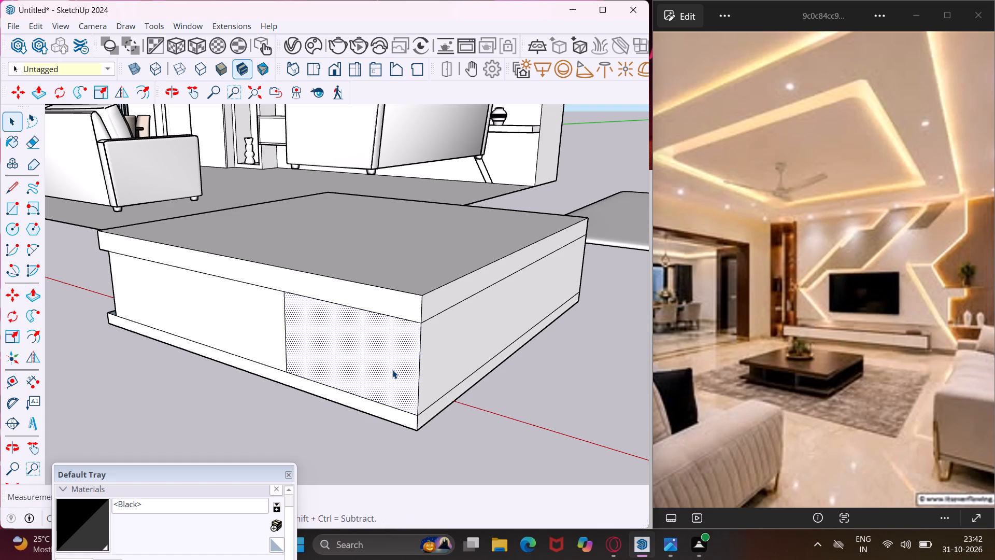
pyautogui.press('p')
pyautogui.click(392, 370)
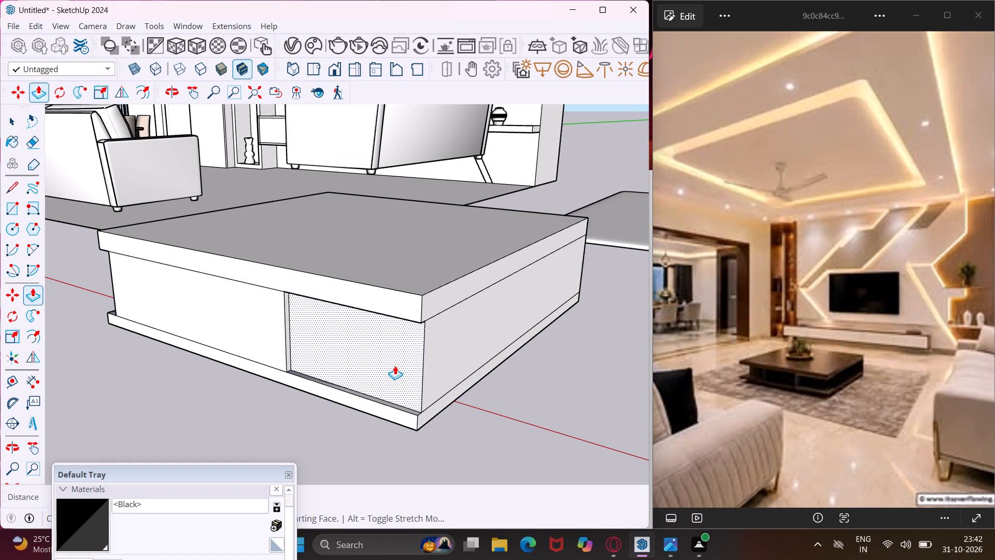
pyautogui.click(398, 362)
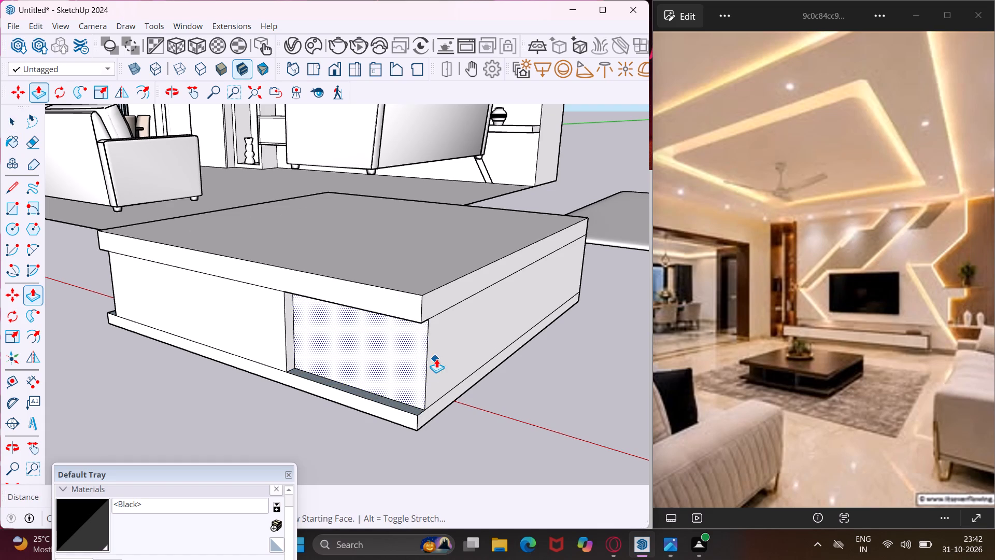
pyautogui.press('Escape')
pyautogui.doubleClick(441, 360)
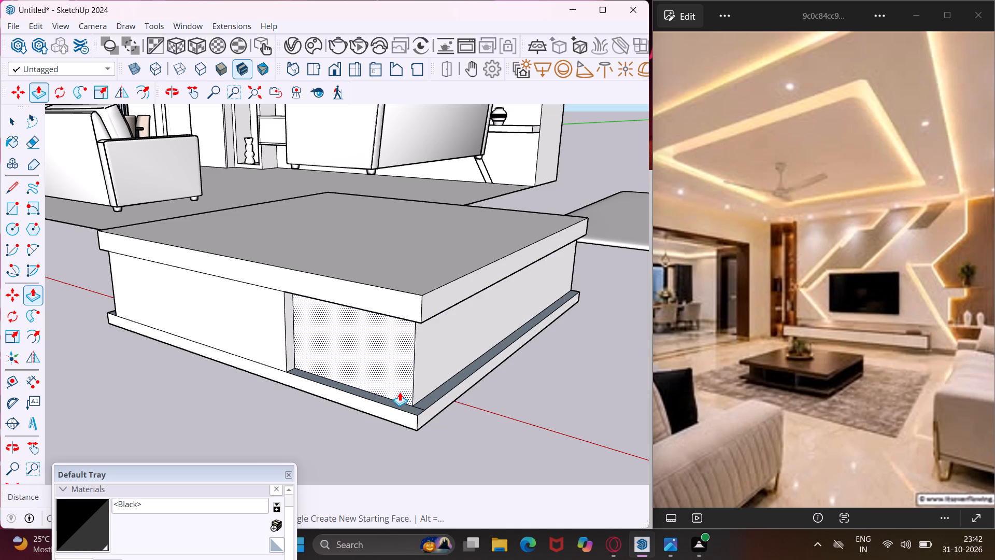
# Pull the front edge faces of the coffee table's top slab and base slab outward by the same amount.
pyautogui.scroll(2, 274, 287)
pyautogui.click(274, 284)
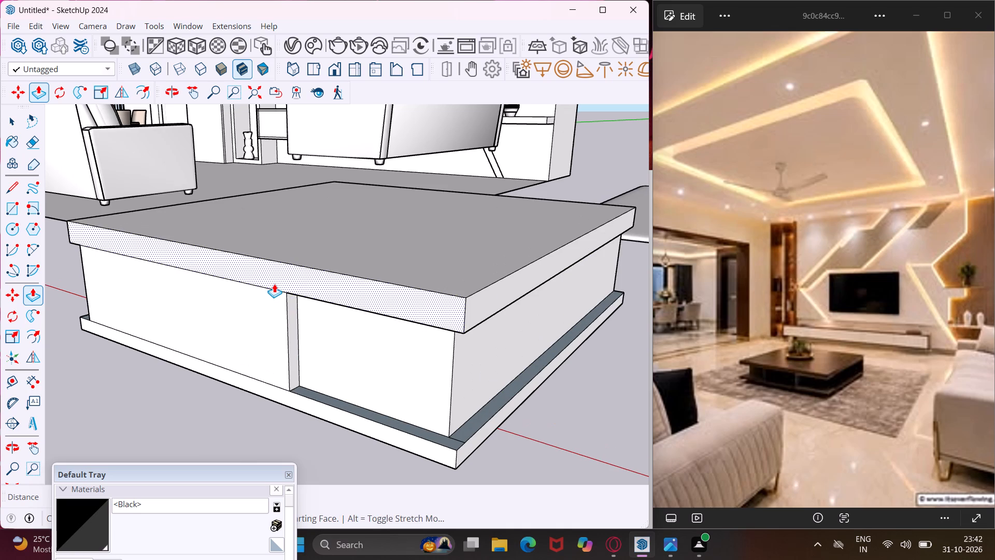
pyautogui.click(269, 286)
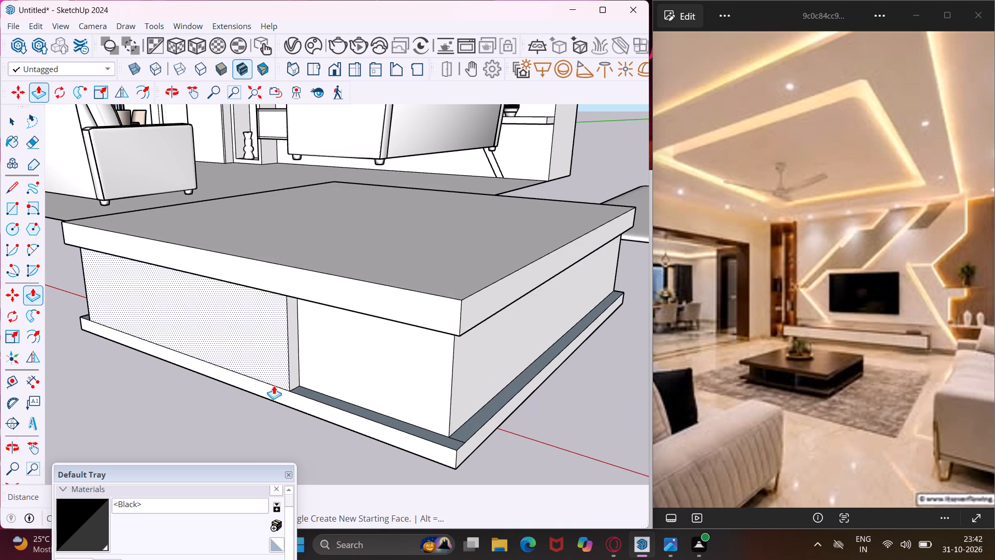
pyautogui.doubleClick(277, 391)
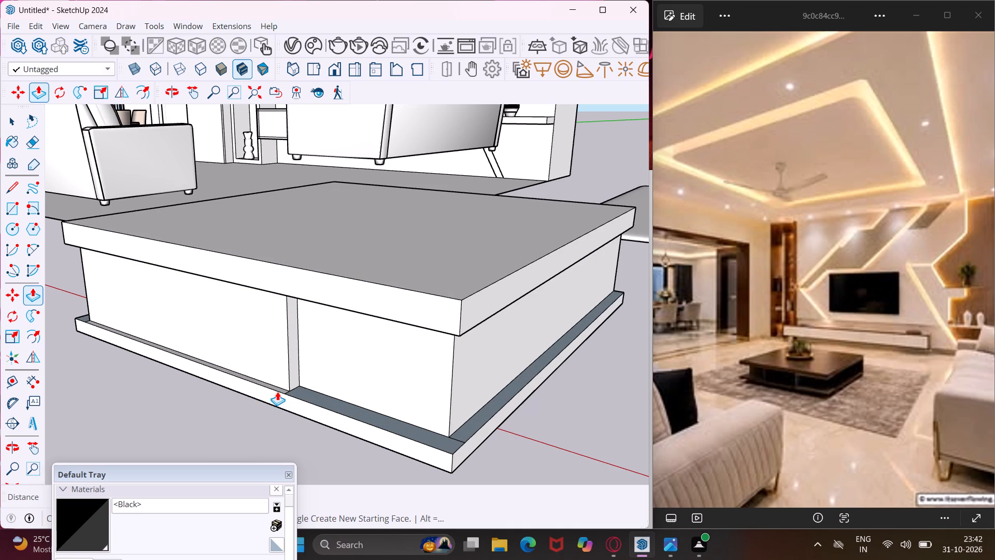
# Pull the side edge faces of the coffee table's top and base slabs outward on both short sides by the same amount.
pyautogui.doubleClick(481, 312)
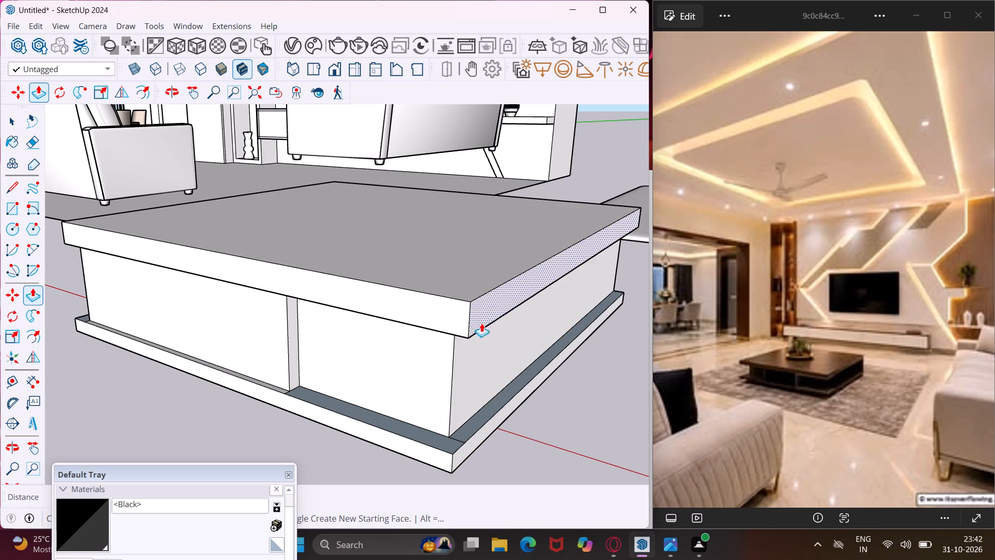
pyautogui.doubleClick(466, 450)
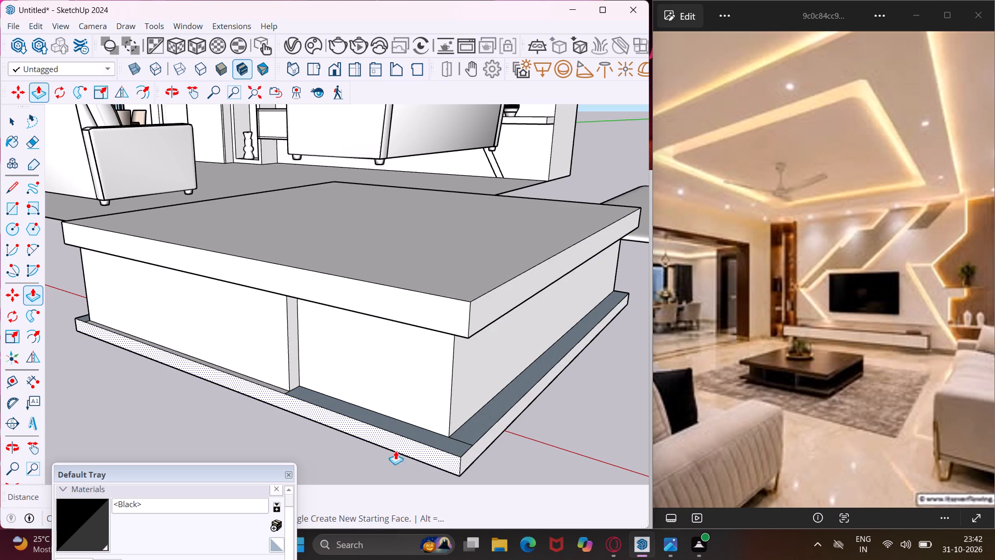
pyautogui.moveTo(293, 400); pyautogui.dragTo(614, 355, button='middle')
pyautogui.scroll(-3, 602, 342)
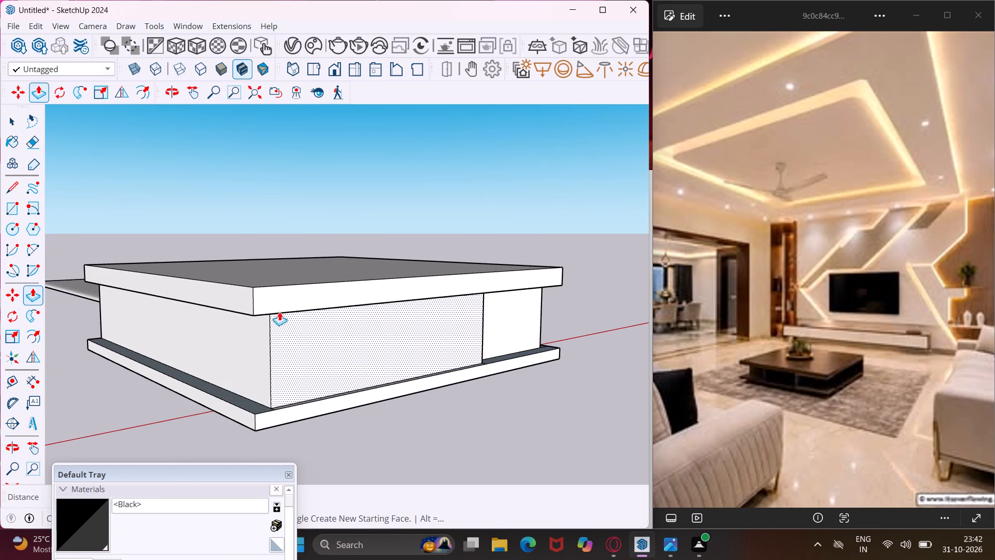
pyautogui.scroll(4, 257, 302)
pyautogui.doubleClick(243, 300)
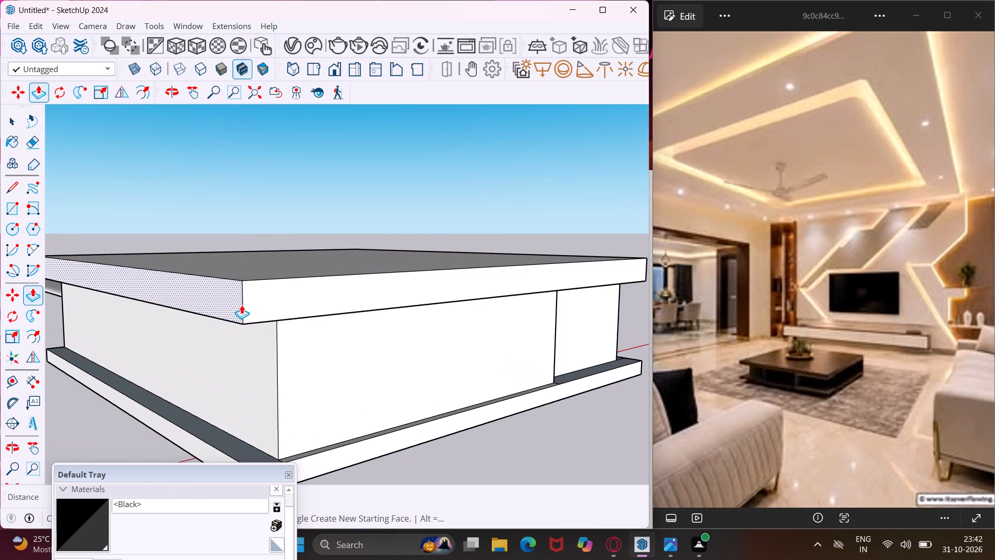
pyautogui.doubleClick(209, 449)
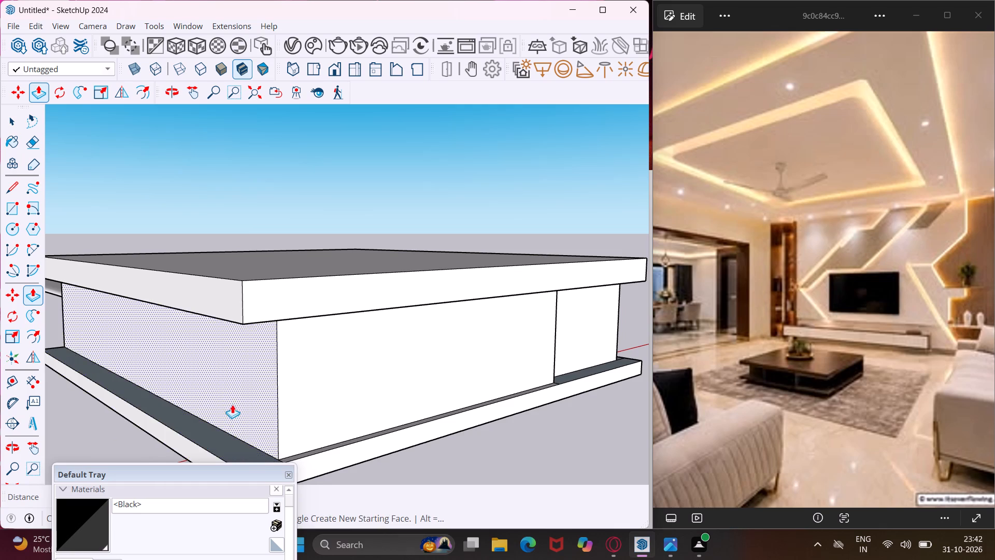
# Push the narrower recessed front section of the coffee table's middle body and its adjoining side face slightly further inward.
pyautogui.scroll(-4, 224, 395)
pyautogui.moveTo(324, 358); pyautogui.dragTo(141, 364, button='middle')
pyautogui.scroll(-2, 160, 354)
pyautogui.scroll(3, 469, 380)
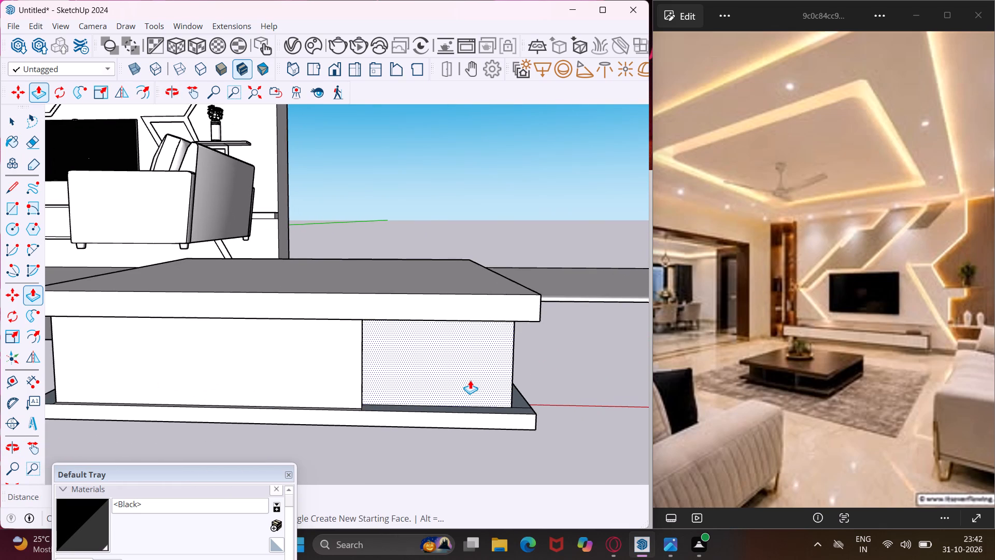
pyautogui.moveTo(470, 380); pyautogui.dragTo(337, 377, button='middle')
pyautogui.scroll(3, 337, 377)
pyautogui.click(337, 377)
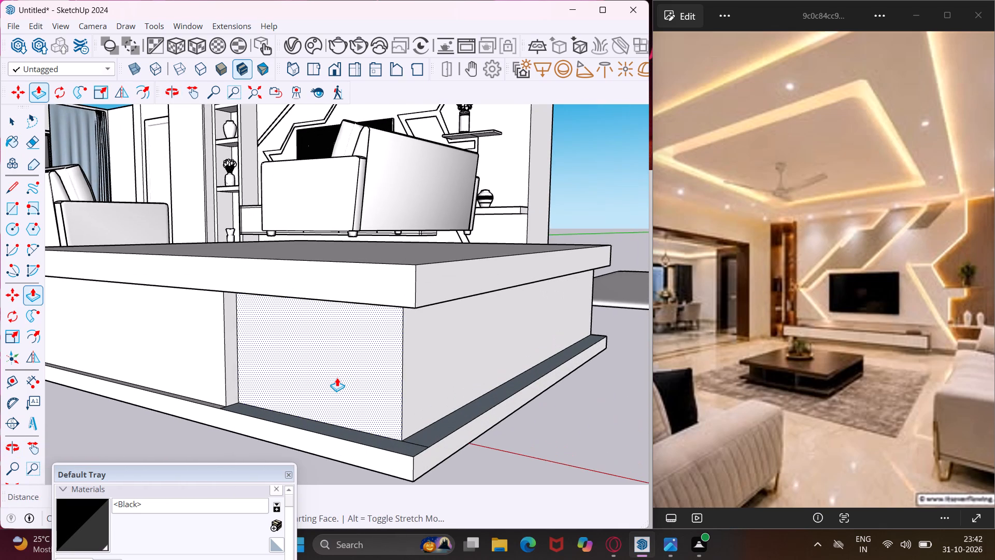
pyautogui.click(343, 370)
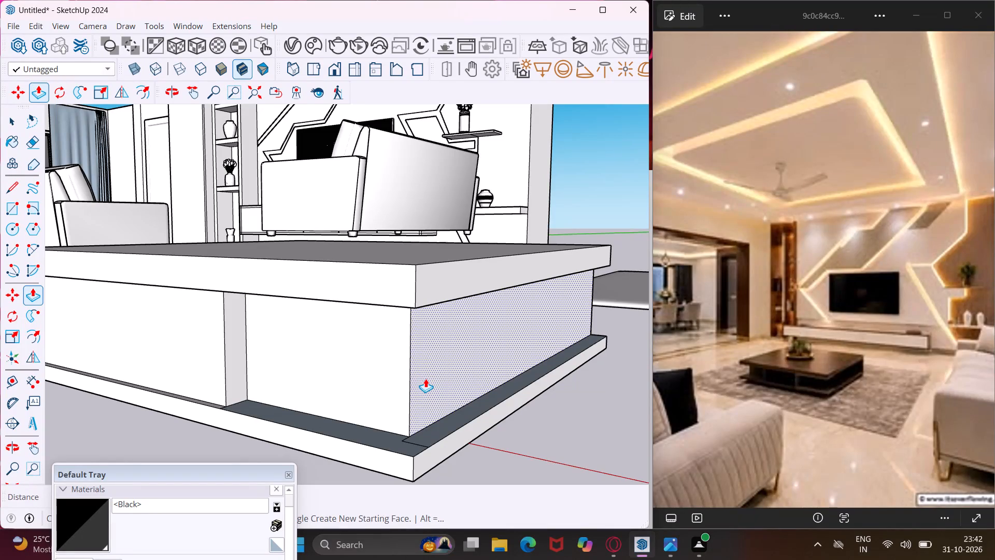
pyautogui.doubleClick(425, 379)
pyautogui.press('Escape')
pyautogui.press('space')
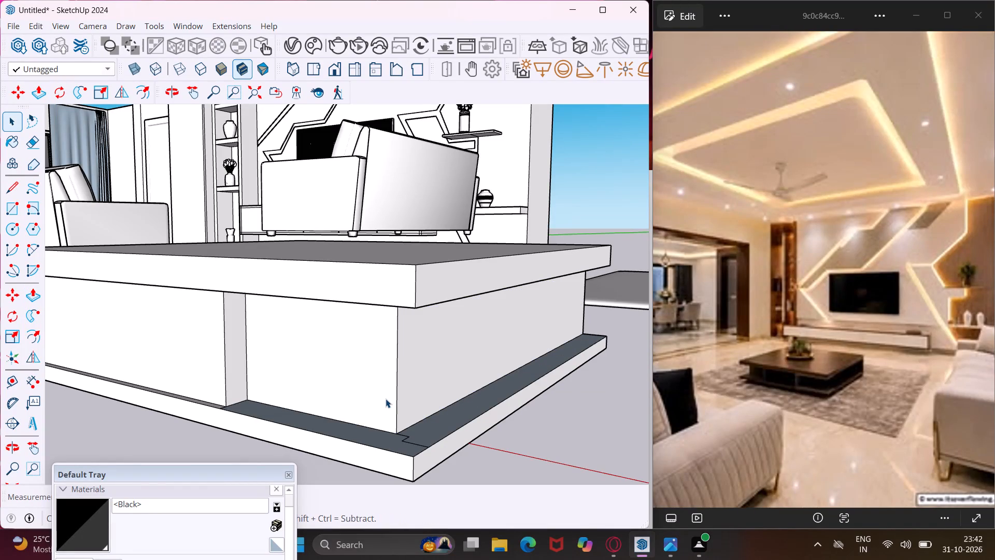
# Scale the rug beside the room down uniformly from one corner.
pyautogui.scroll(-12, 386, 399)
pyautogui.scroll(1, 383, 396)
pyautogui.moveTo(383, 396); pyautogui.dragTo(448, 427, button='middle')
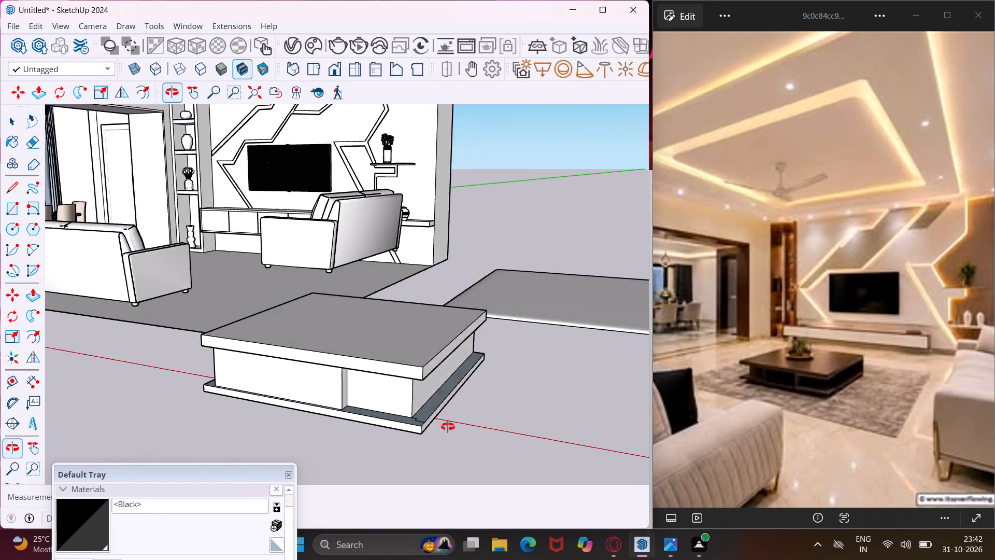
pyautogui.moveTo(448, 427); pyautogui.dragTo(511, 443, button='middle')
pyautogui.scroll(-10, 391, 402)
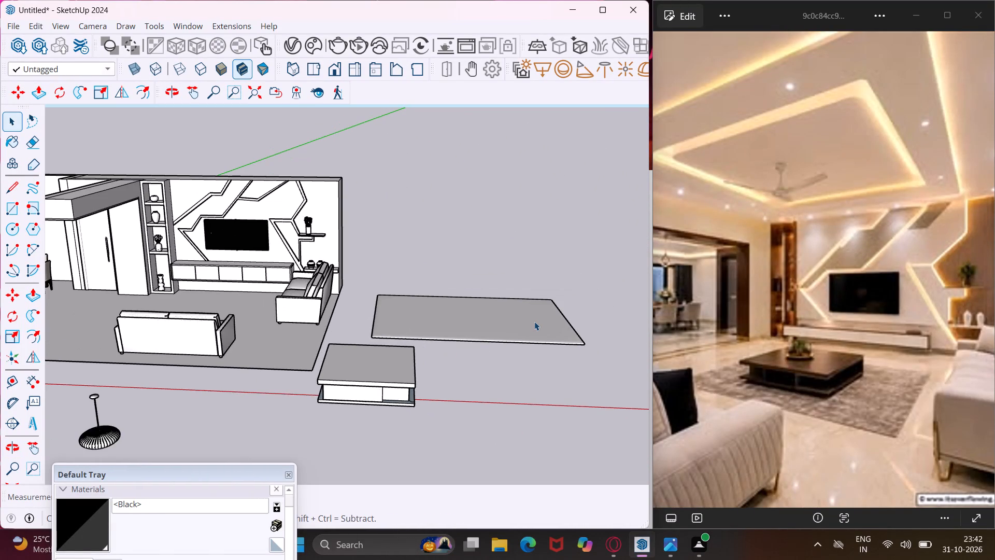
pyautogui.scroll(10, 534, 321)
pyautogui.moveTo(535, 324); pyautogui.dragTo(541, 379, button='middle')
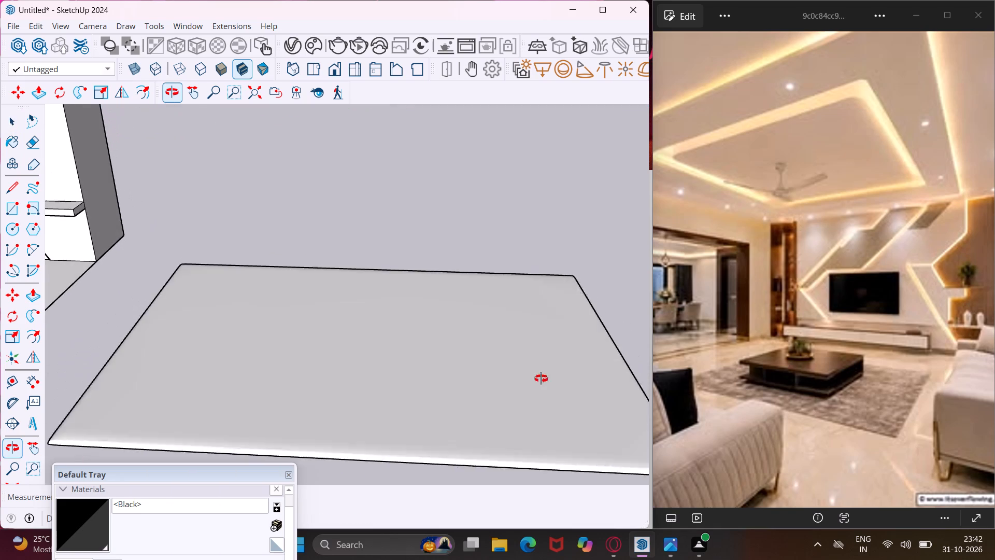
pyautogui.moveTo(541, 379); pyautogui.dragTo(541, 380, button='middle')
pyautogui.click(538, 383)
pyautogui.scroll(-5, 380, 316)
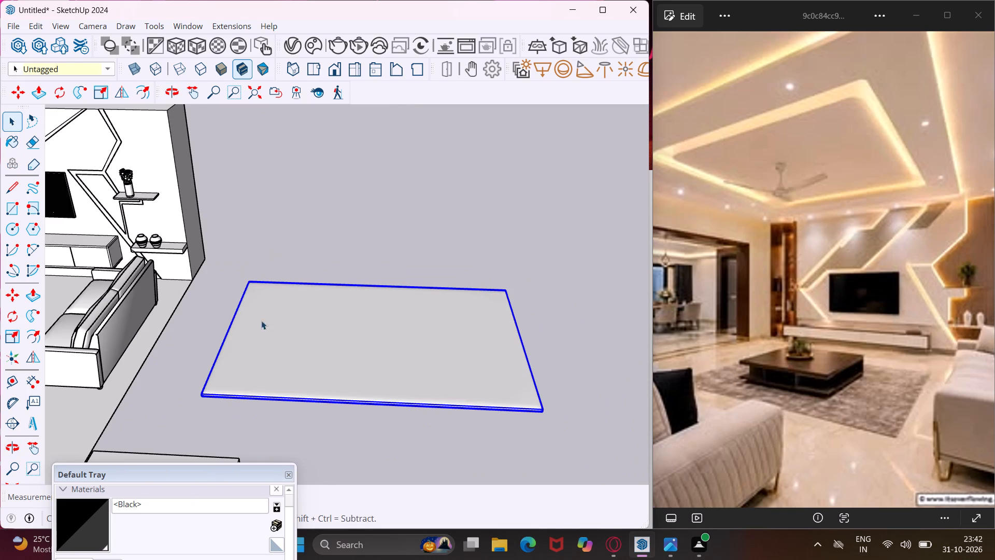
pyautogui.click(18, 344)
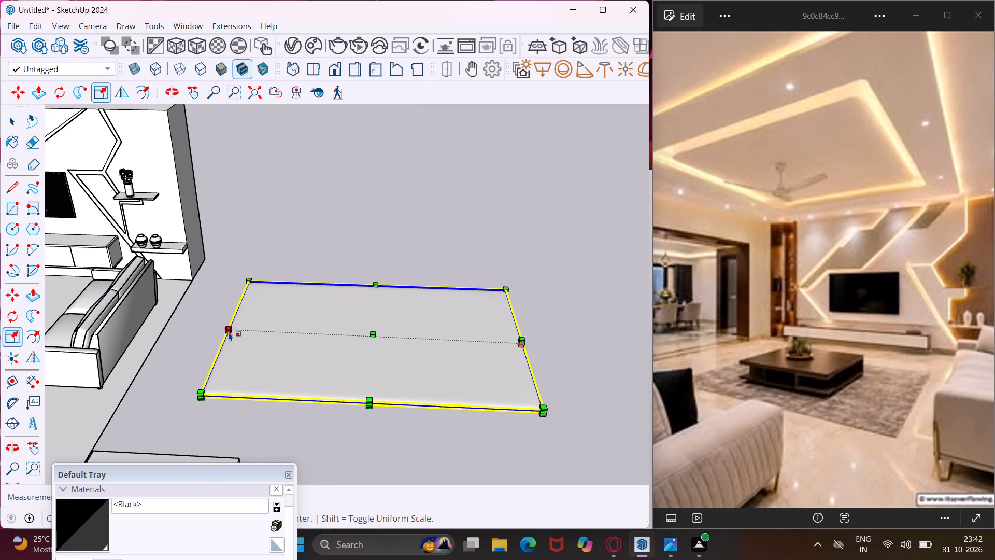
pyautogui.scroll(2, 230, 324)
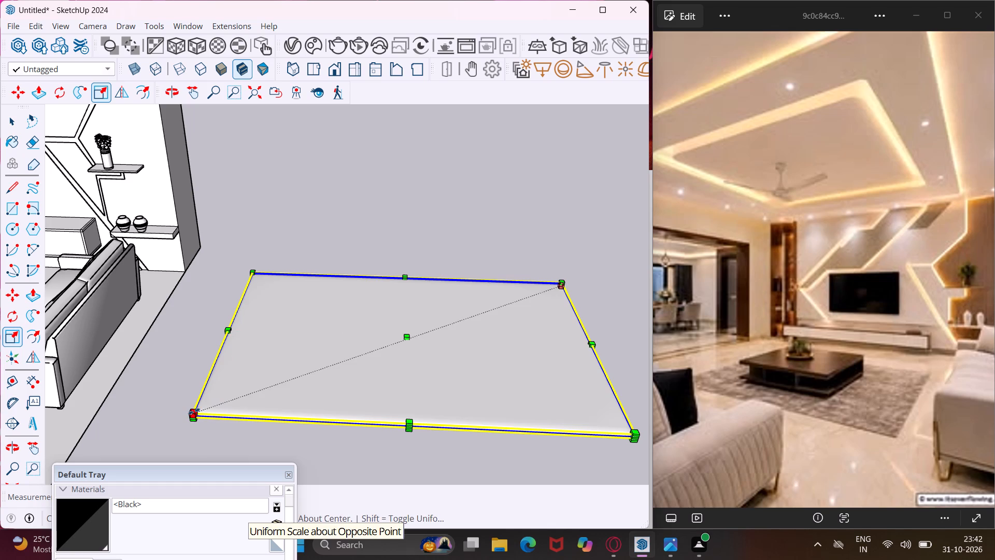
pyautogui.click(194, 411)
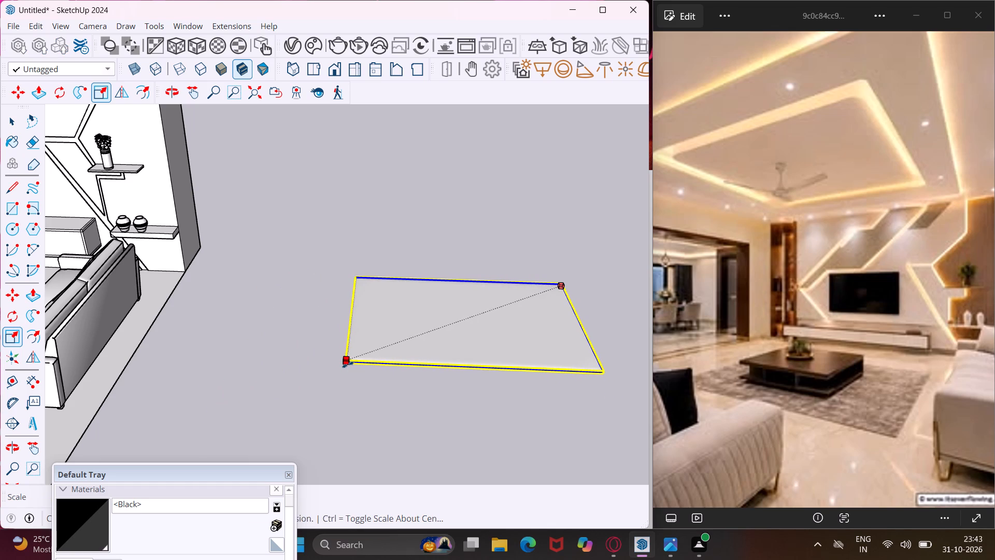
pyautogui.click(345, 365)
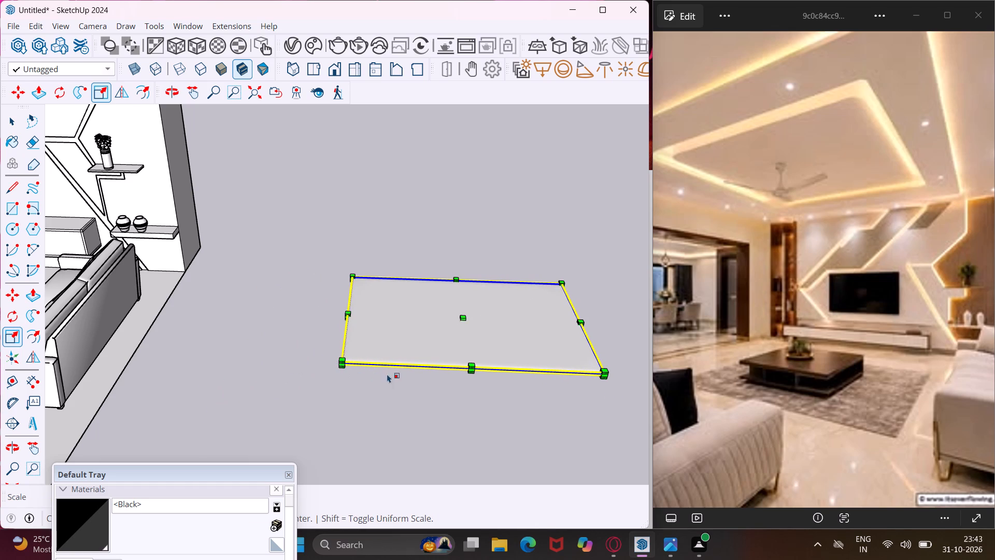
# Move the rug into the living room onto the floor between the two sofas and the TV unit.
pyautogui.press('m')
pyautogui.scroll(2, 604, 377)
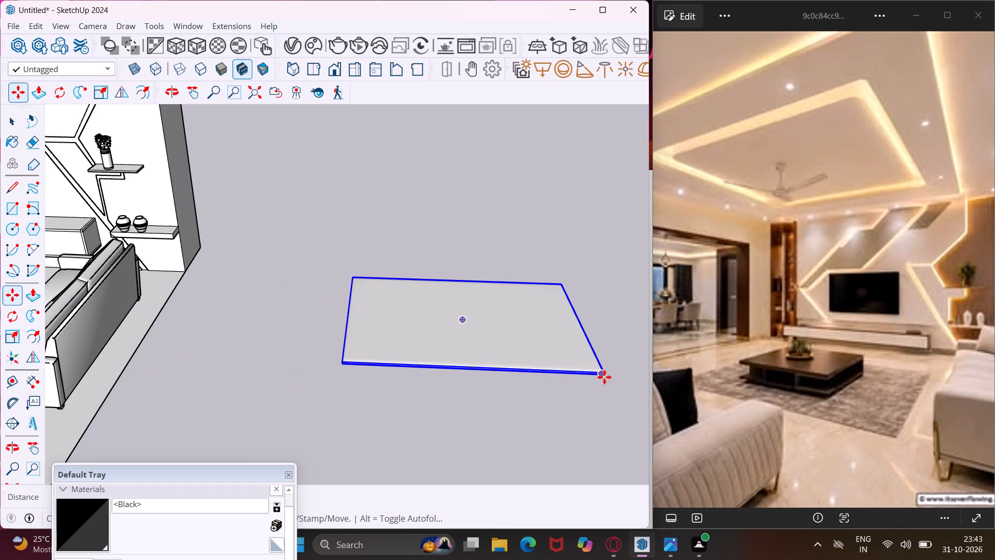
pyautogui.scroll(8, 604, 377)
pyautogui.click(602, 376)
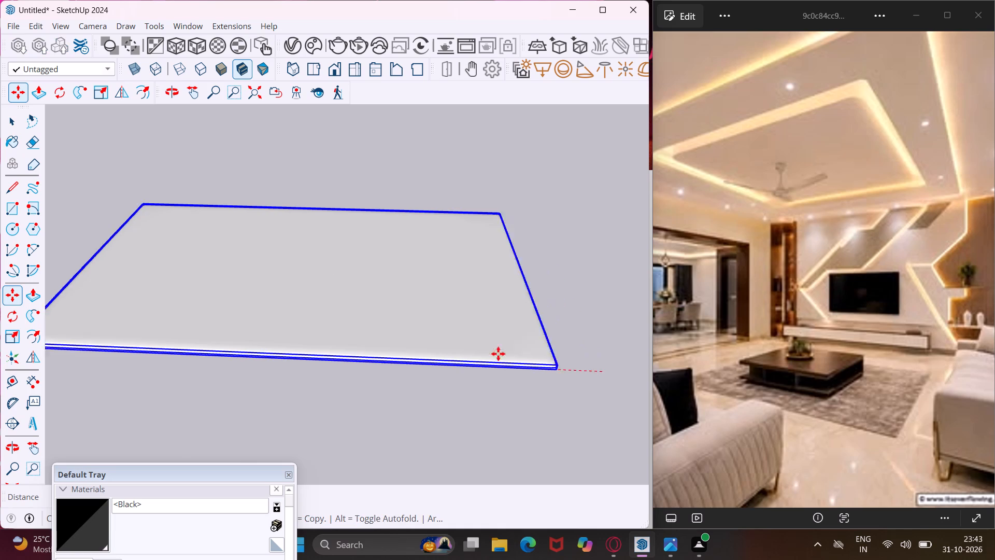
pyautogui.scroll(-15, 479, 340)
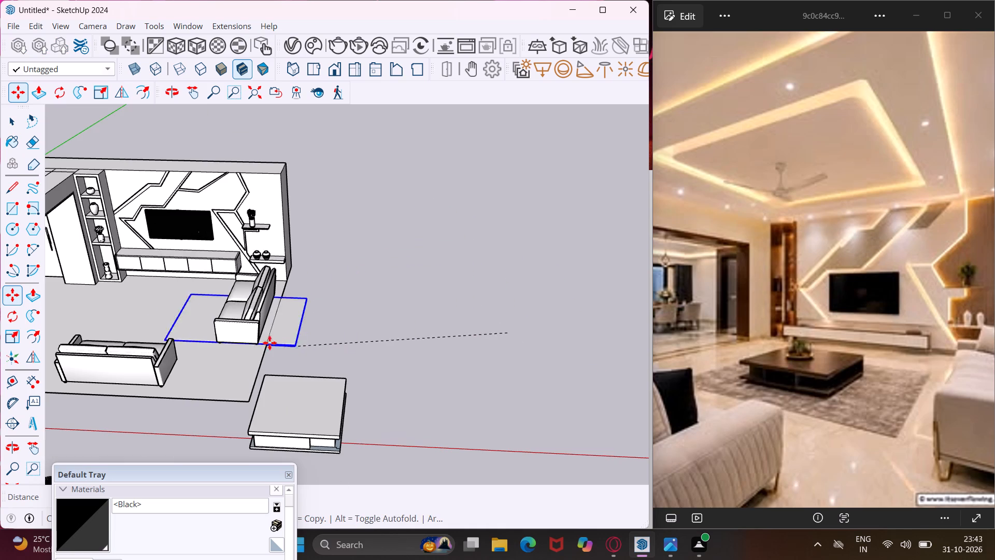
pyautogui.scroll(3, 198, 340)
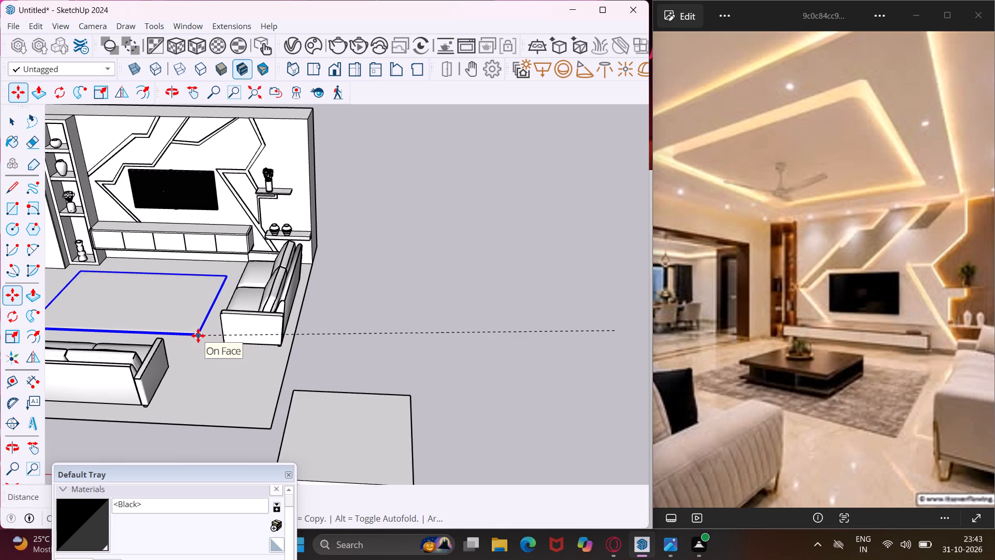
pyautogui.click(198, 335)
pyautogui.press('Escape')
pyautogui.press('space')
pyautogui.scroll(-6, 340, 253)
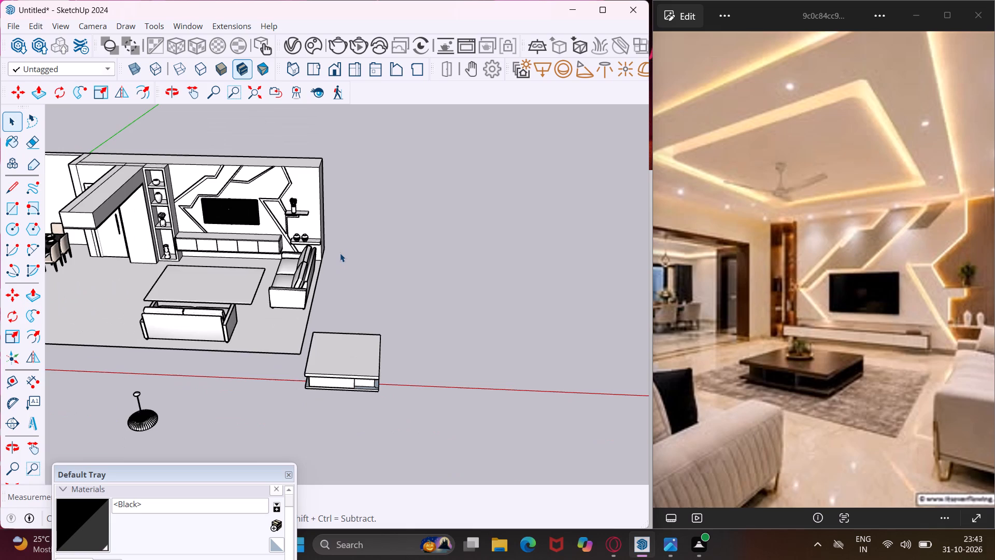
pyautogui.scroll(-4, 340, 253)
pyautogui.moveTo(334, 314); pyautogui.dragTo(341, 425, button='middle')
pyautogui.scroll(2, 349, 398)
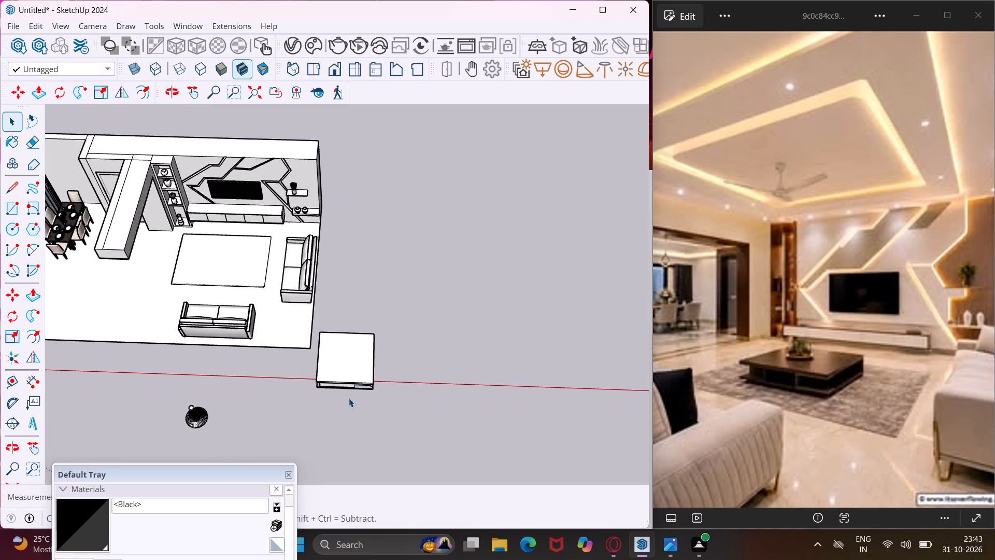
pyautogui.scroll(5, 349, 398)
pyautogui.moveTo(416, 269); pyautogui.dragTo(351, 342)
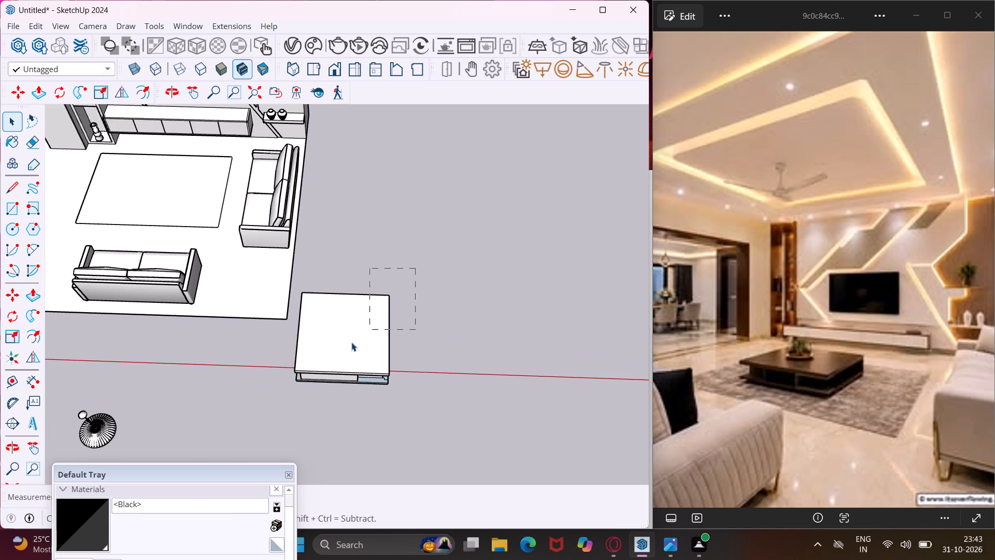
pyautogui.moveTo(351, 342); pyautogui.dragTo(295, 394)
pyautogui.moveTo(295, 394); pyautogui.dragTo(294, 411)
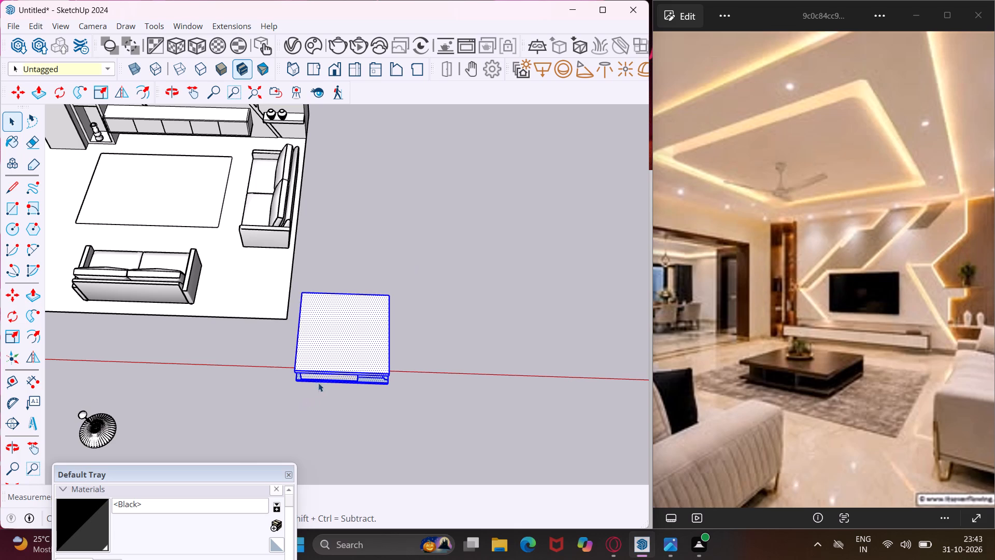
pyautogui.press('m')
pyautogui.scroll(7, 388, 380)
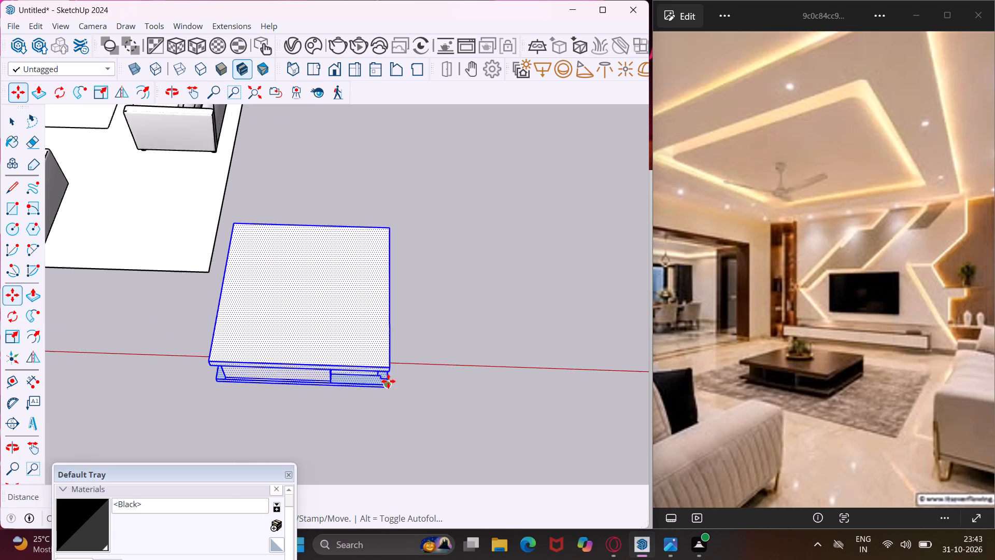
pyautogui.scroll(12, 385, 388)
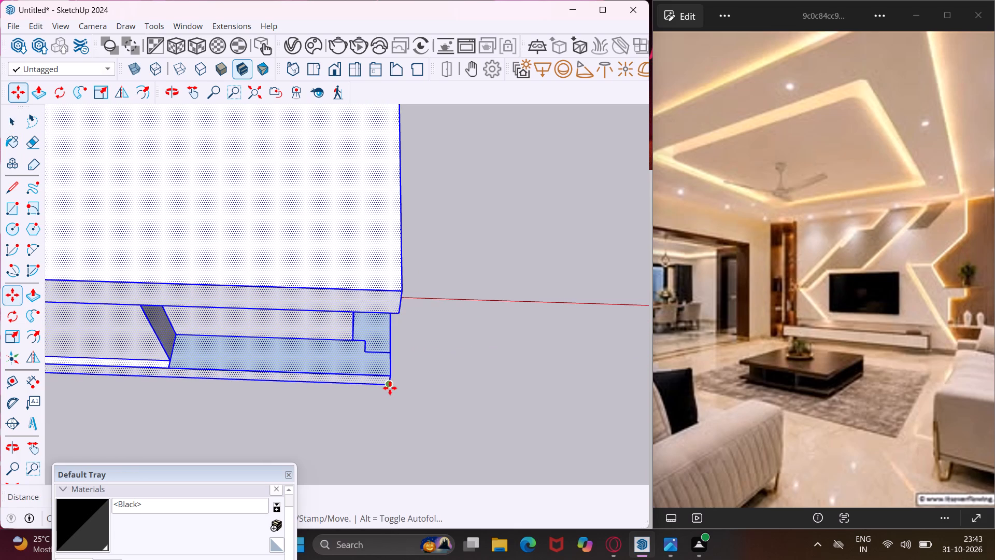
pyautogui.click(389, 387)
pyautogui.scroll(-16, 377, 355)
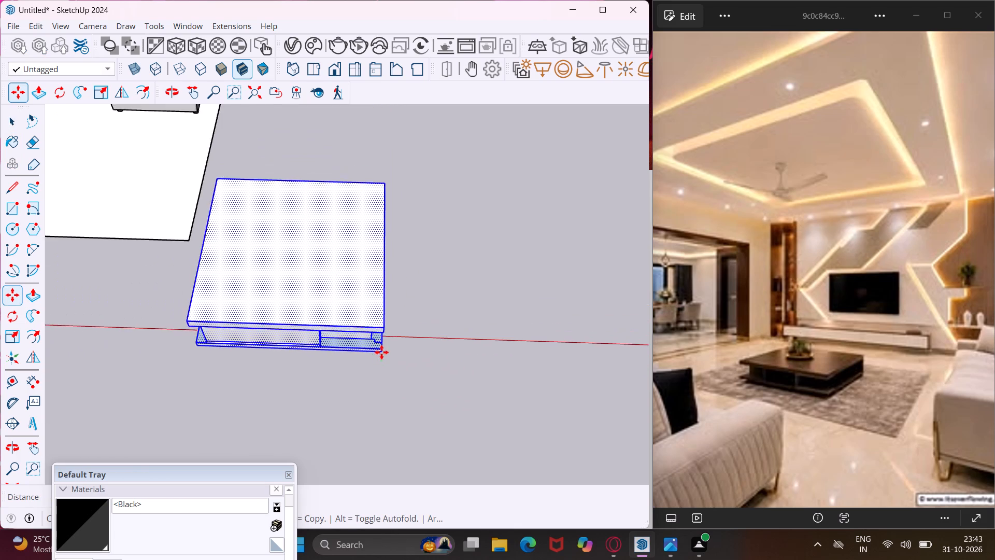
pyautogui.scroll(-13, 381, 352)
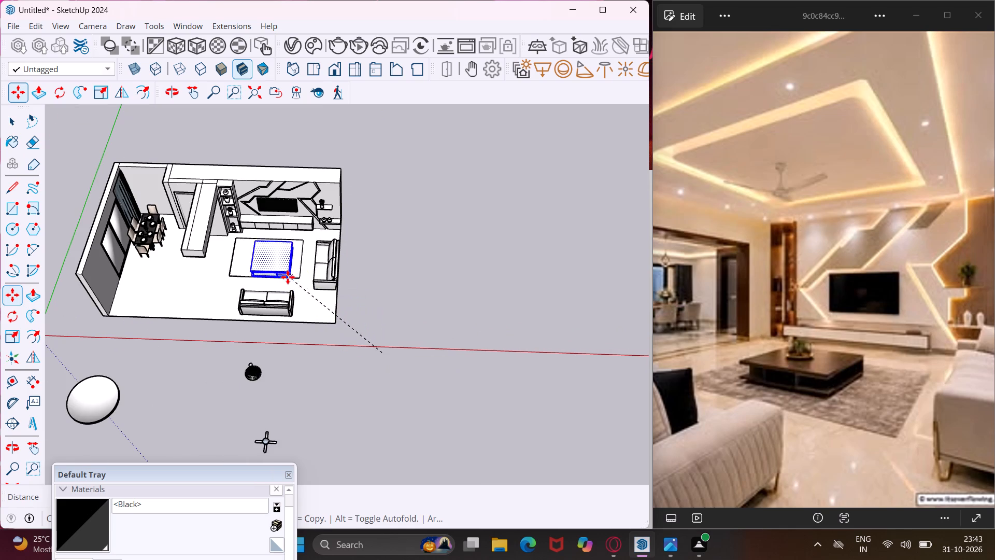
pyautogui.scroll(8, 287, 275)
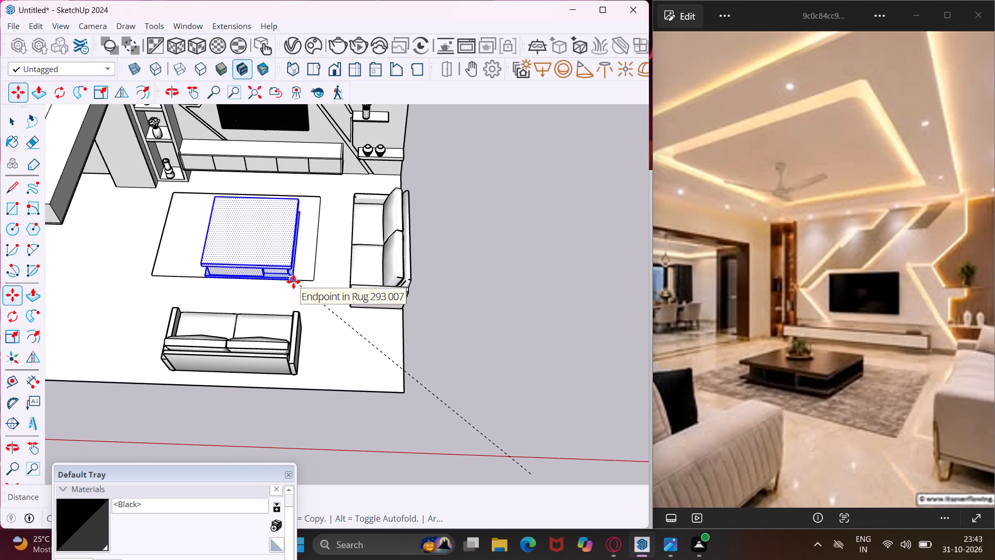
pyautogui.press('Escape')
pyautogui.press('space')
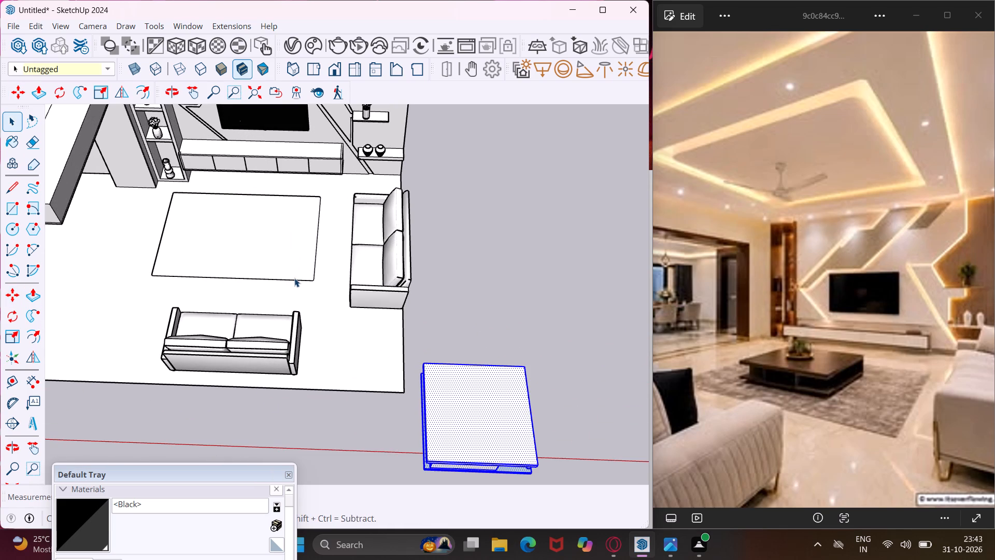
# Move the rug slightly away from the TV unit toward the sofa facing it.
pyautogui.click(297, 278)
pyautogui.press('m')
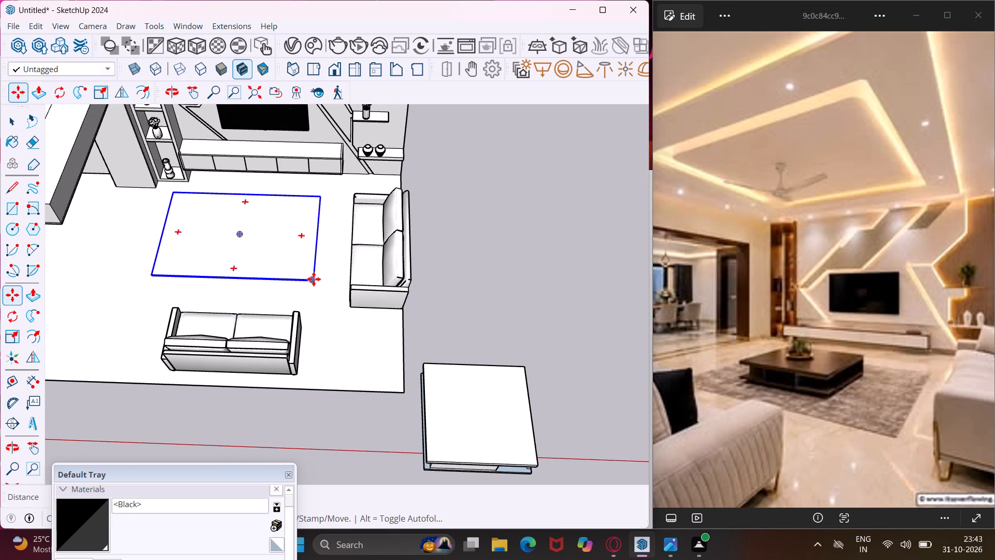
pyautogui.click(334, 275)
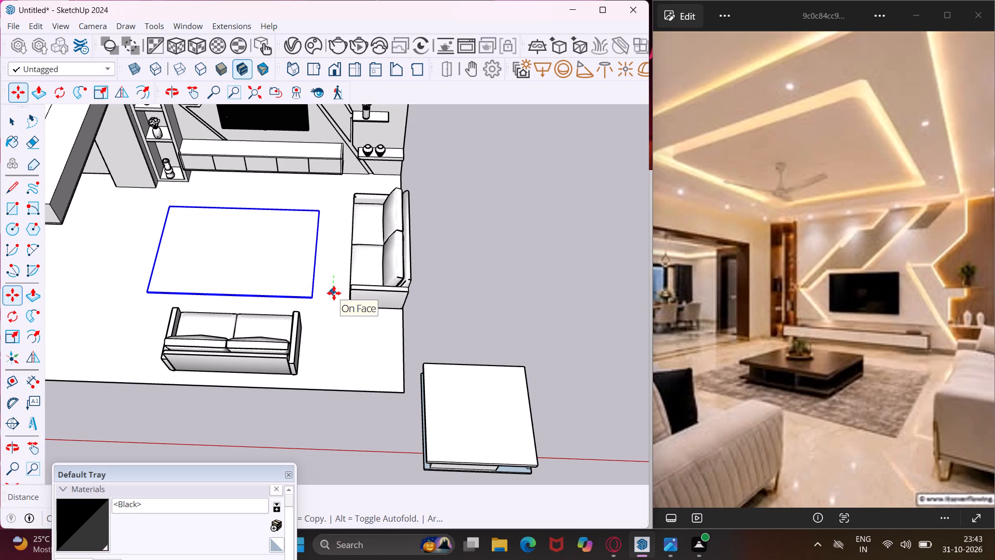
pyautogui.click(334, 293)
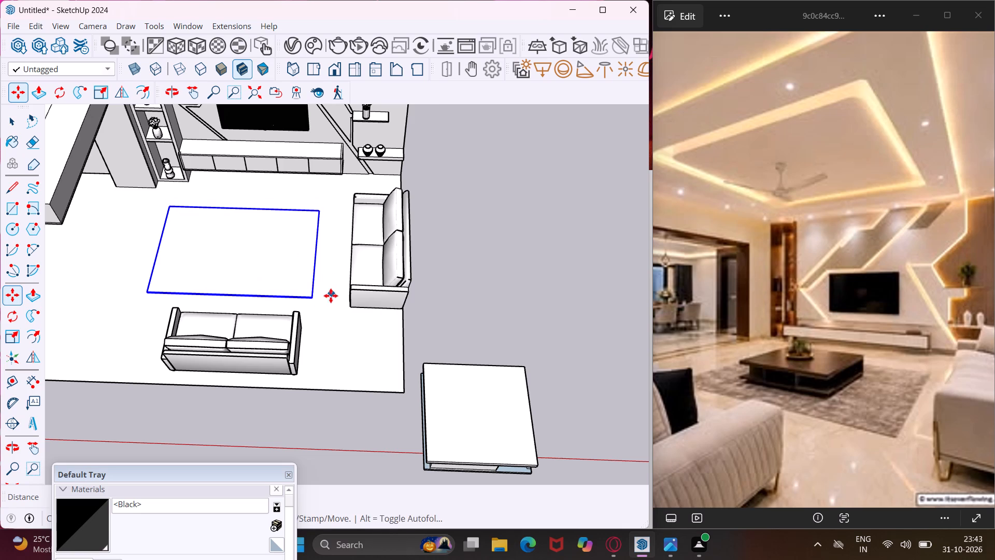
# Move the rug slightly sideways along the red axis toward the side sofa.
pyautogui.scroll(3, 321, 309)
pyautogui.click(320, 309)
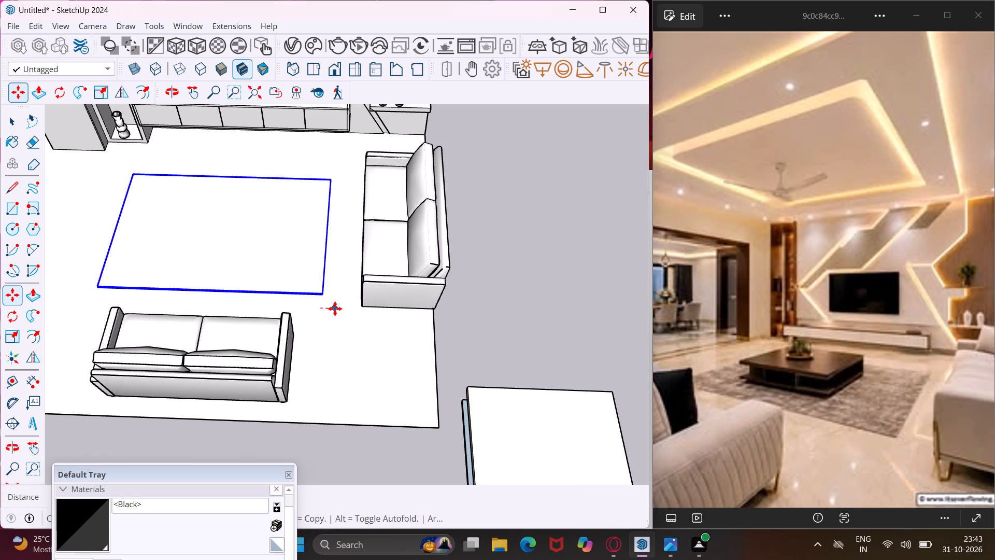
pyautogui.click(335, 309)
pyautogui.press('Escape')
pyautogui.press('space')
# Move the whole coffee table from outside the room onto the rug between the sofas and the TV unit.
pyautogui.scroll(-5, 189, 287)
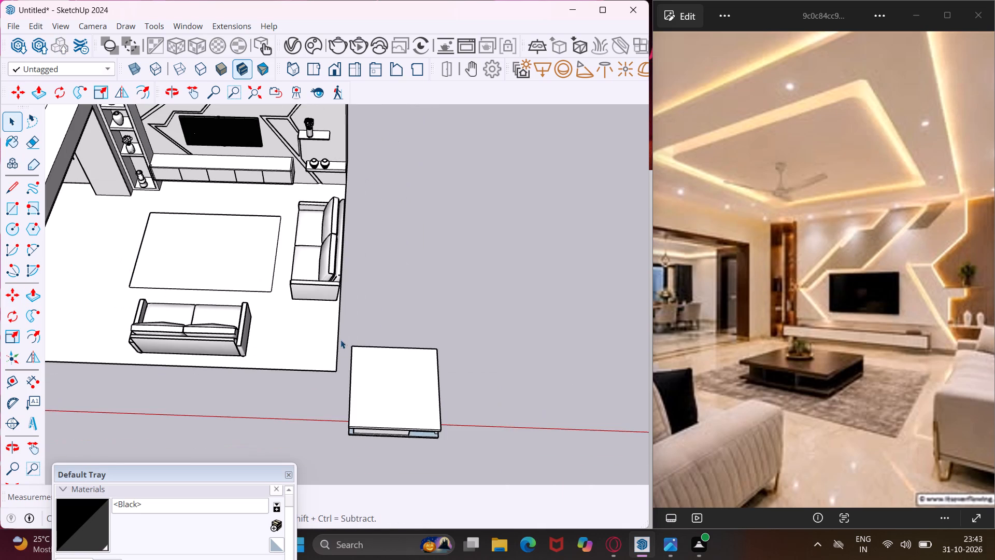
pyautogui.moveTo(392, 418); pyautogui.dragTo(392, 412, button='middle')
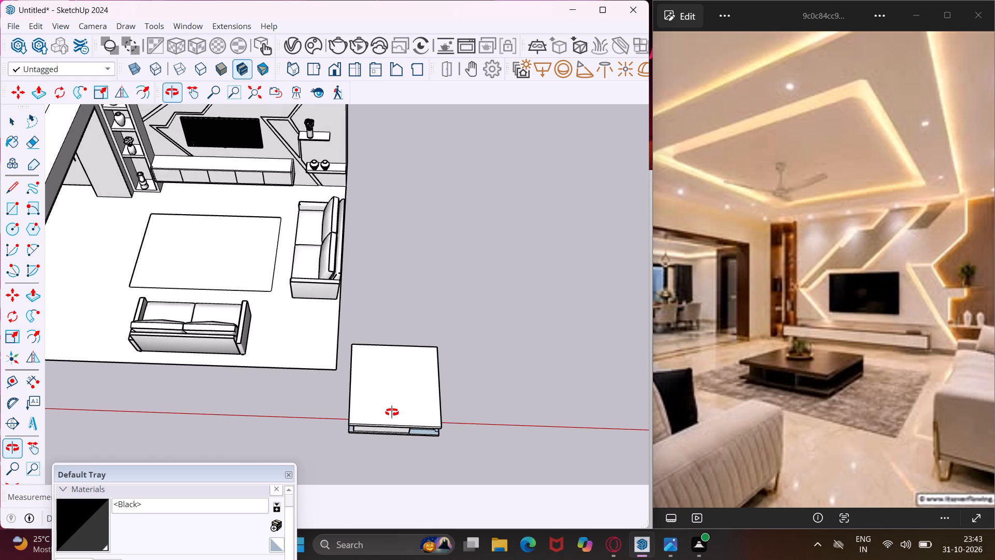
pyautogui.moveTo(392, 412); pyautogui.dragTo(359, 428, button='middle')
pyautogui.scroll(4, 359, 428)
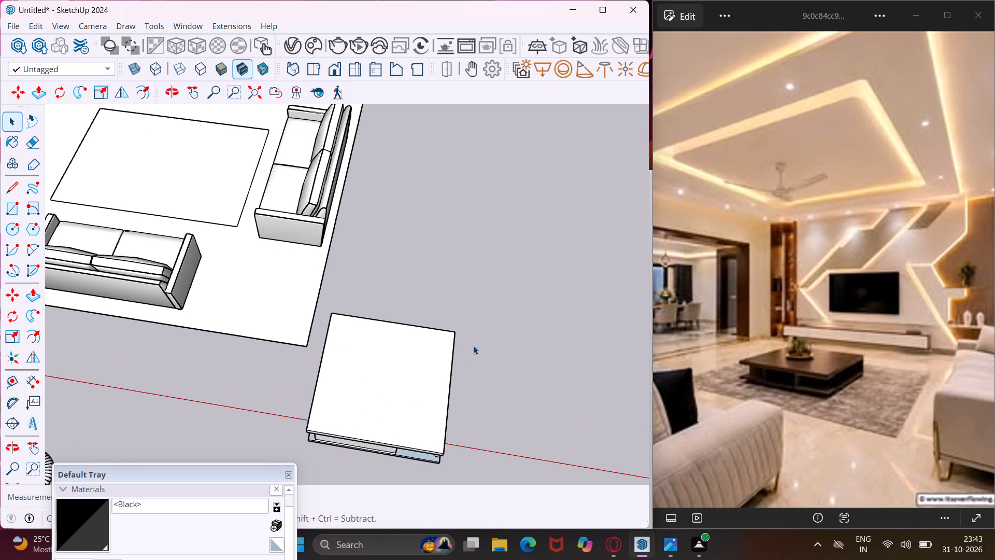
pyautogui.moveTo(507, 306); pyautogui.dragTo(326, 445)
pyautogui.moveTo(326, 445); pyautogui.dragTo(321, 457)
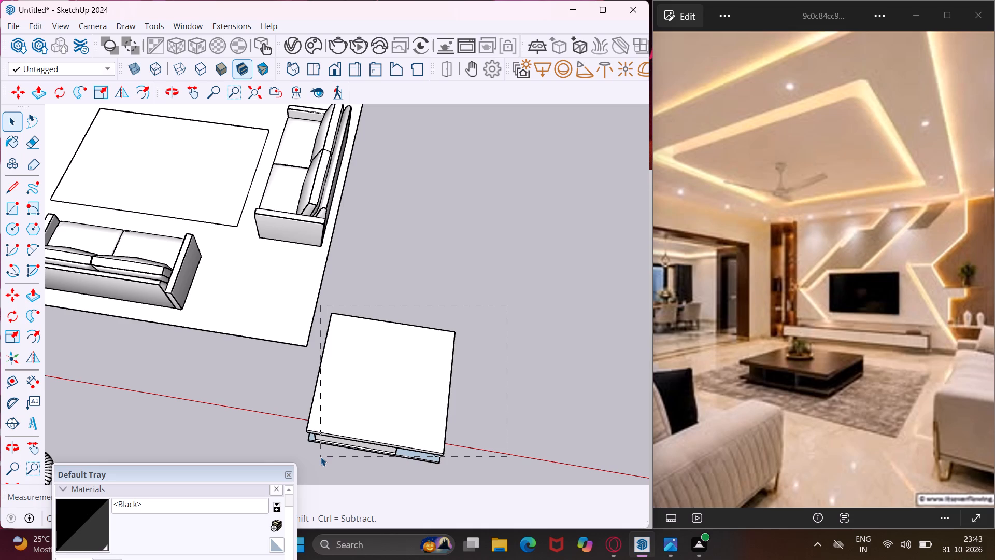
pyautogui.moveTo(320, 457); pyautogui.dragTo(424, 374, button='middle')
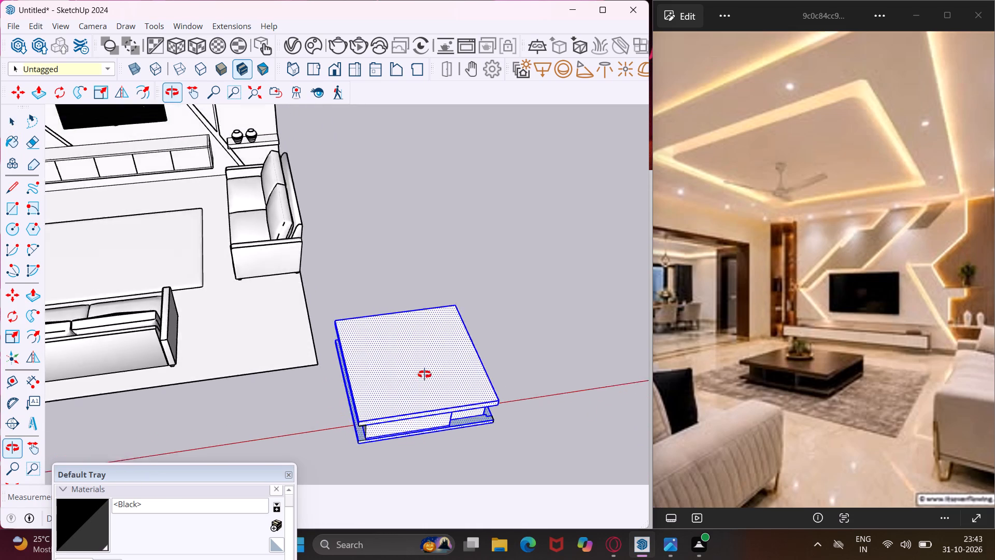
pyautogui.moveTo(424, 374); pyautogui.dragTo(470, 315, button='middle')
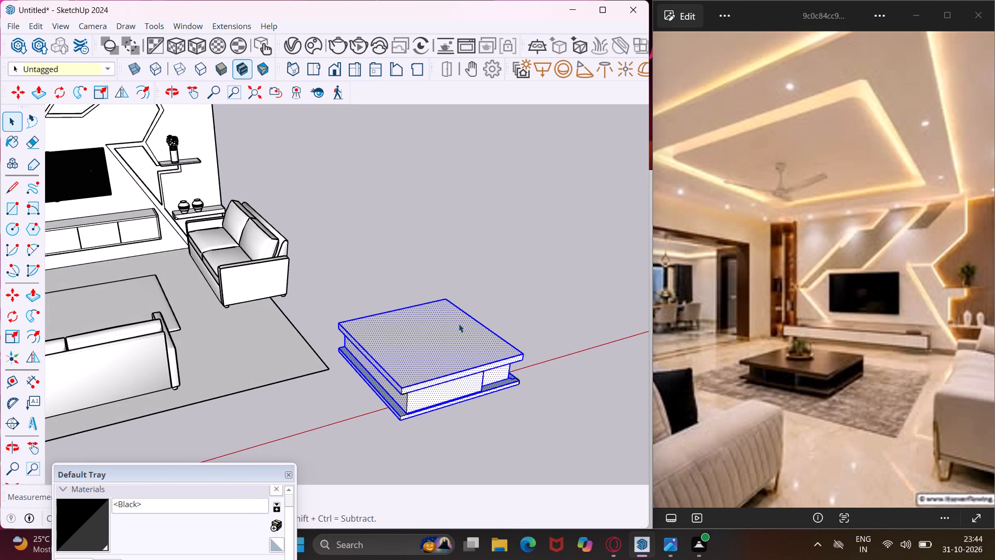
pyautogui.moveTo(601, 261); pyautogui.dragTo(417, 413)
pyautogui.moveTo(417, 413); pyautogui.dragTo(337, 427)
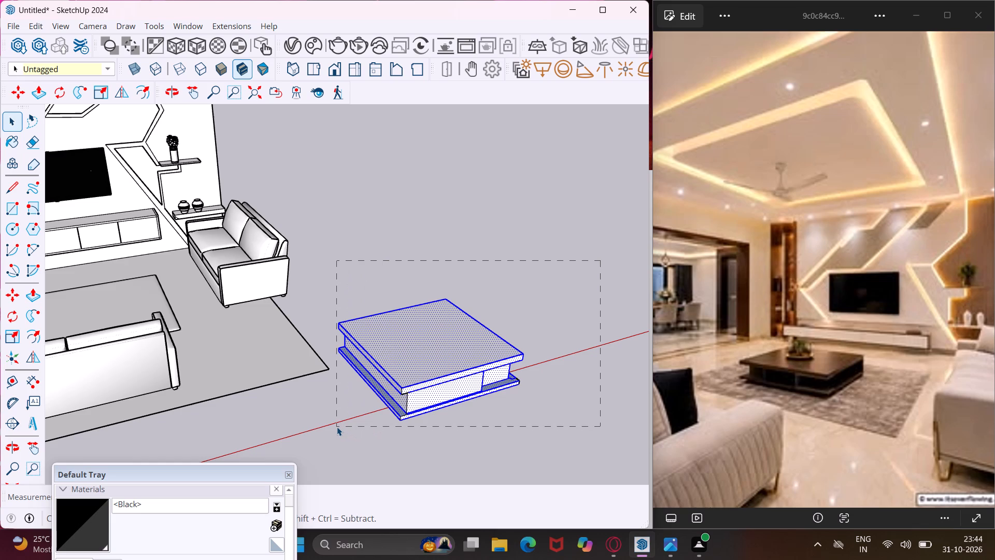
pyautogui.moveTo(337, 427); pyautogui.dragTo(336, 428)
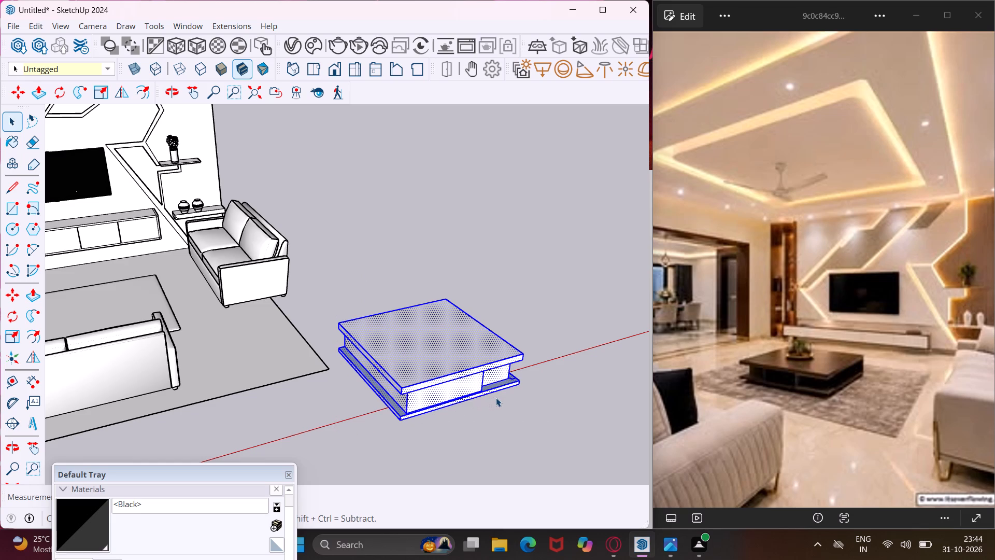
pyautogui.press('m')
pyautogui.scroll(7, 404, 421)
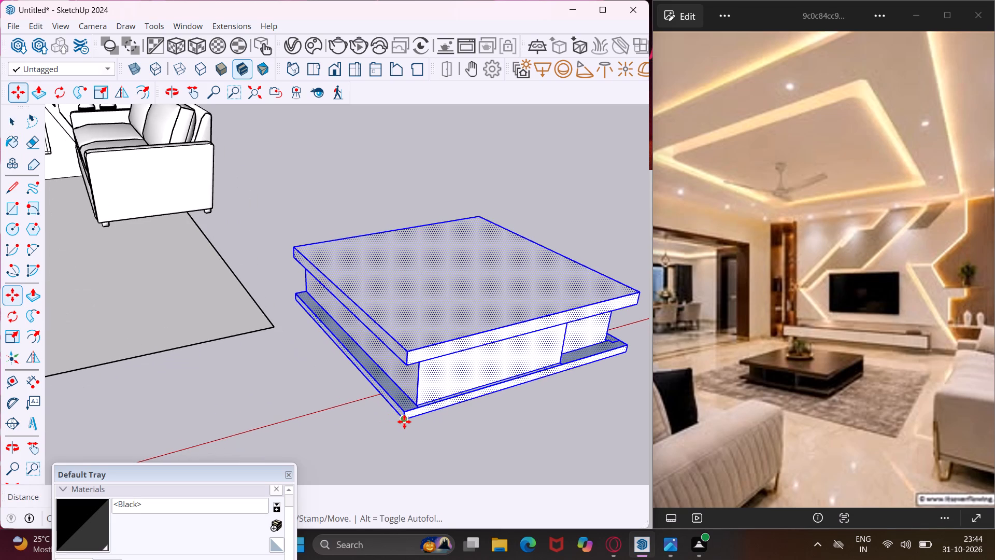
pyautogui.click(404, 422)
pyautogui.scroll(-9, 386, 368)
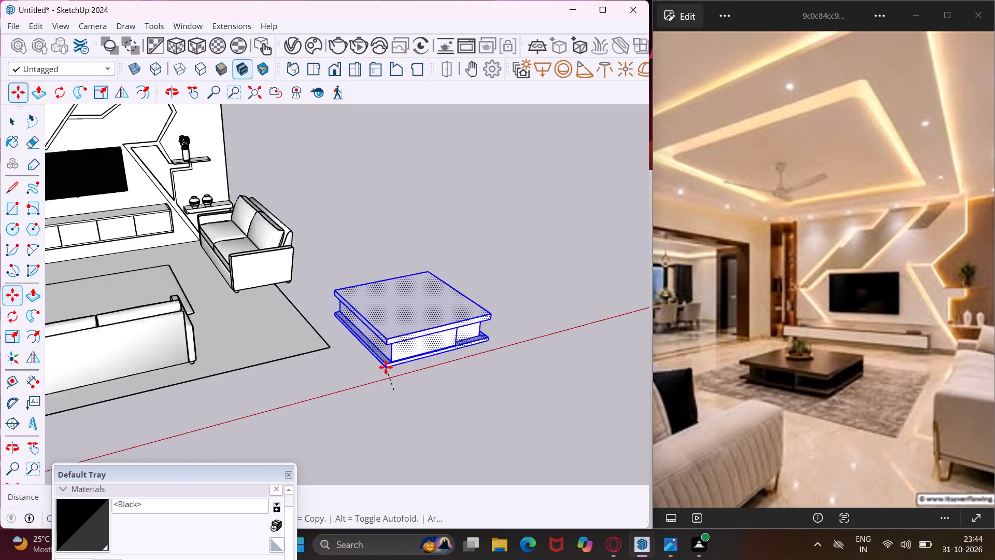
pyautogui.scroll(-3, 386, 367)
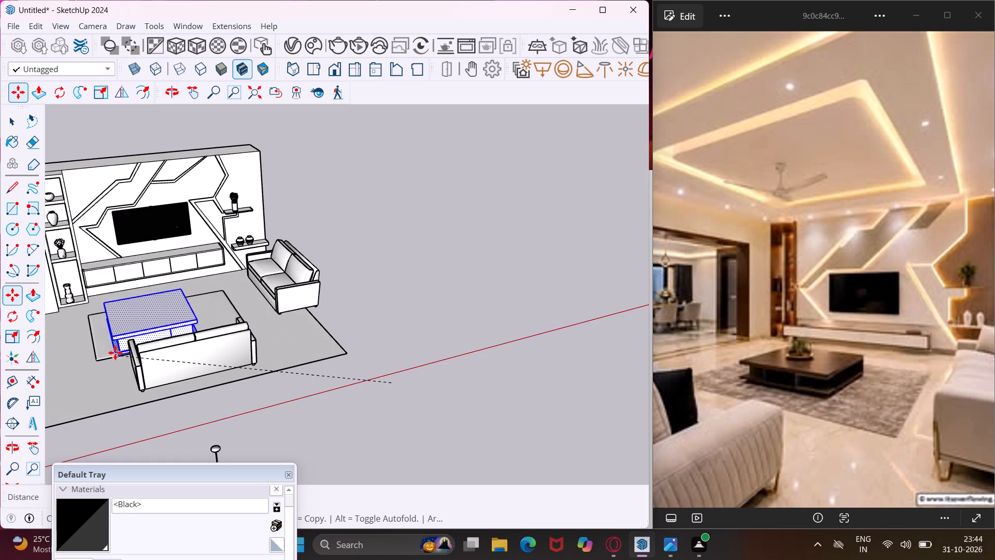
pyautogui.moveTo(113, 353); pyautogui.dragTo(197, 406, button='middle')
pyautogui.scroll(5, 160, 400)
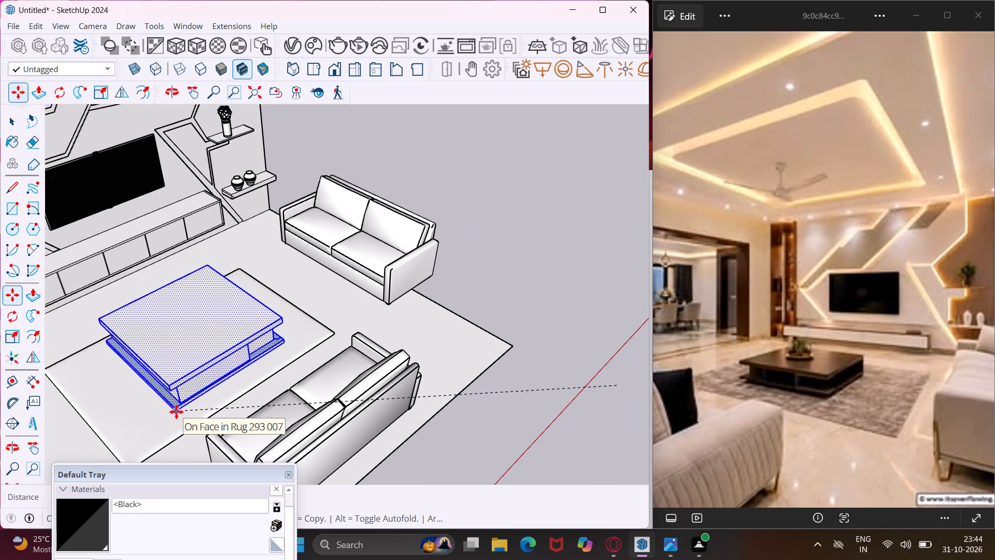
pyautogui.click(176, 412)
pyautogui.scroll(-7, 323, 294)
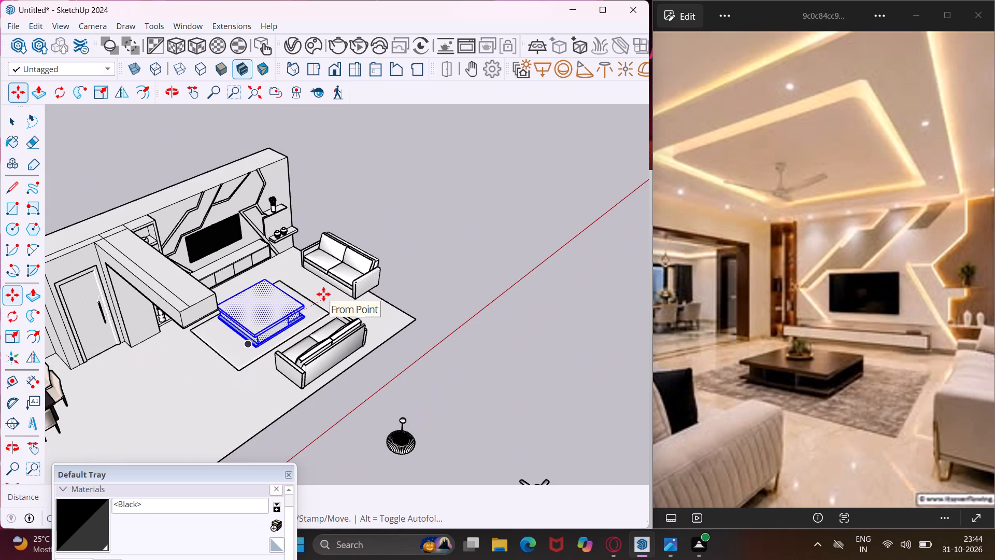
pyautogui.scroll(-6, 323, 294)
pyautogui.press('Escape')
pyautogui.press('space')
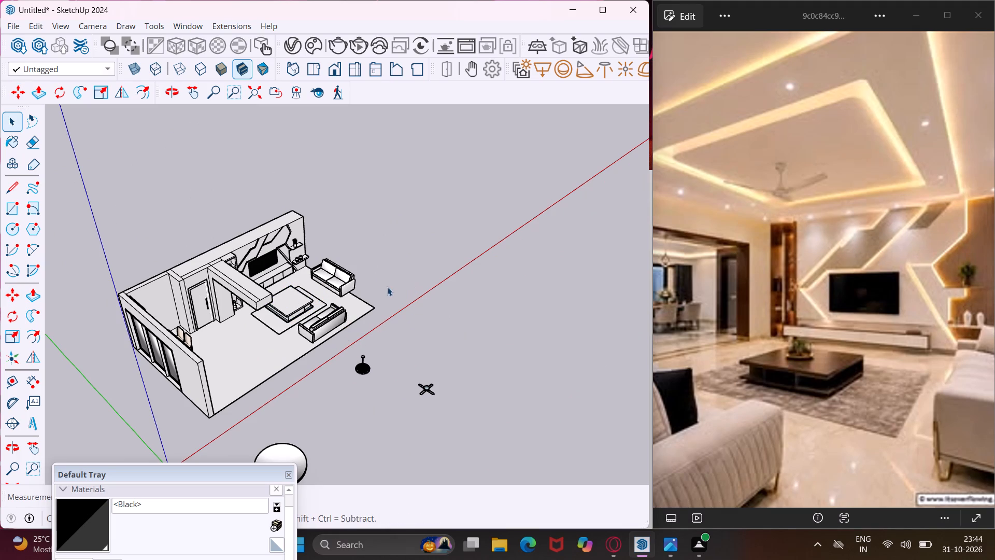
# Place the downloaded Vase 008 model from the Chaos Cosmos library on top of the coffee table.
pyautogui.moveTo(350, 321); pyautogui.dragTo(264, 326, button='middle')
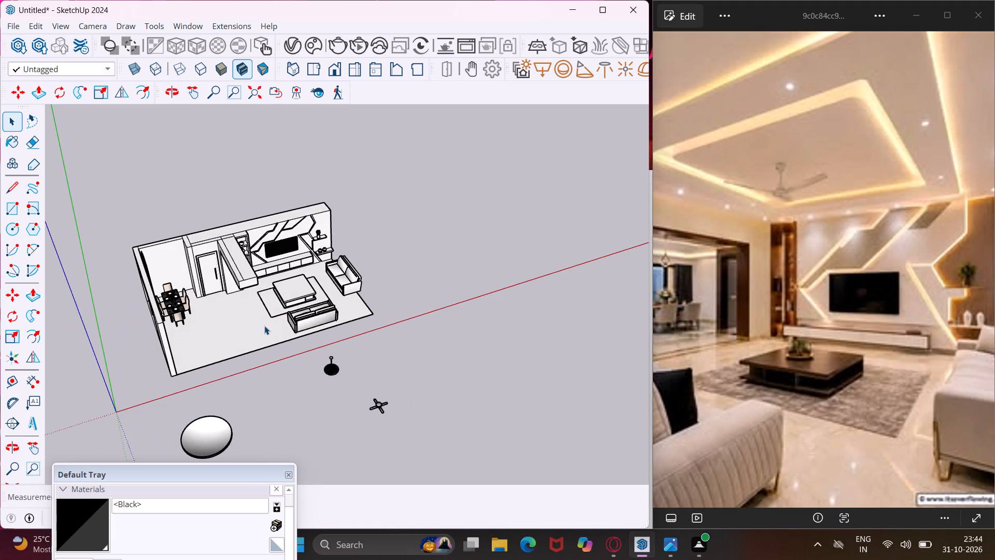
pyautogui.click(310, 40)
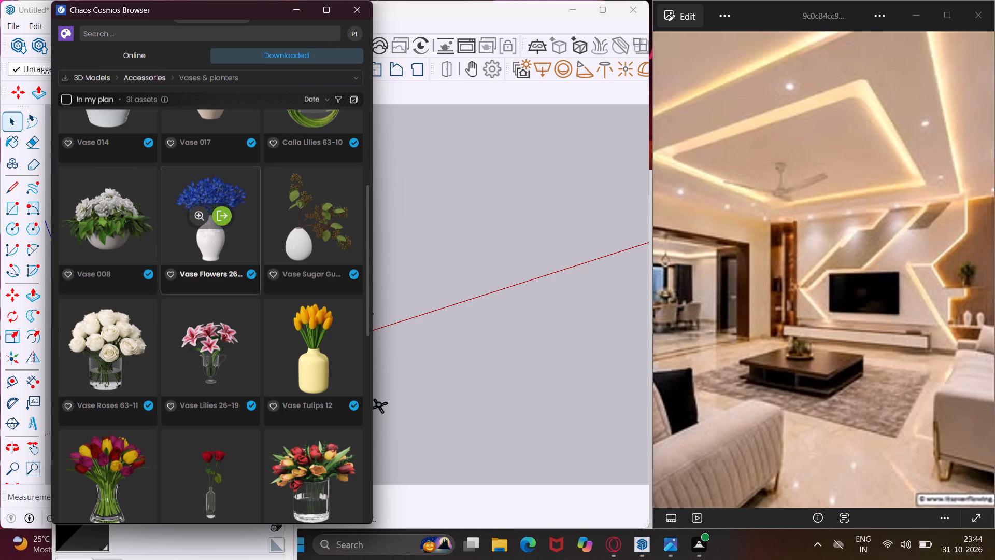
pyautogui.click(116, 214)
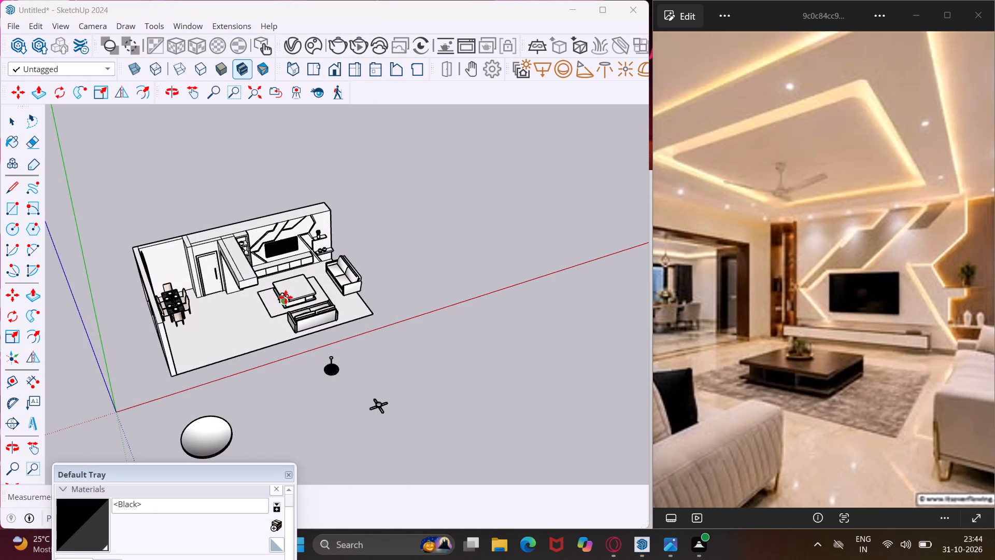
pyautogui.scroll(12, 289, 281)
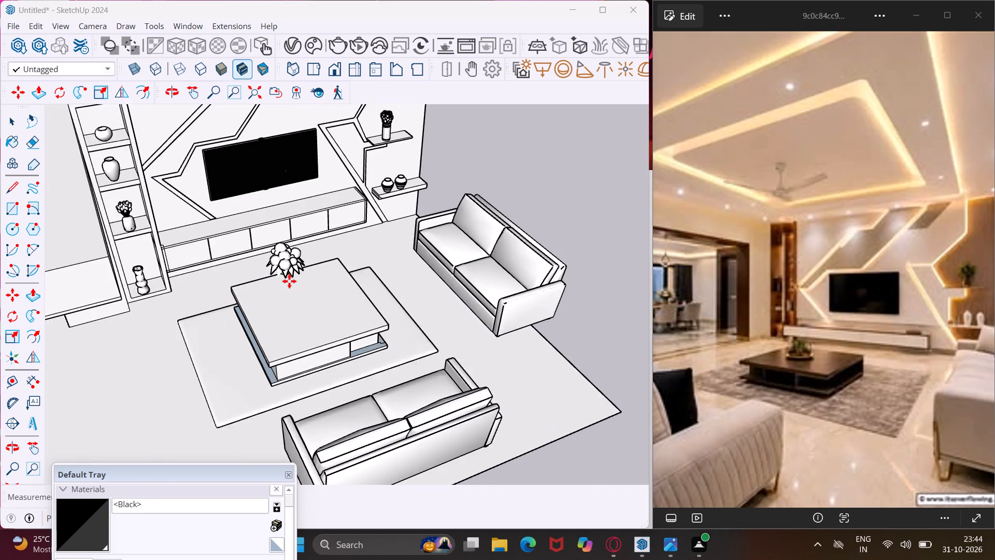
pyautogui.scroll(4, 289, 281)
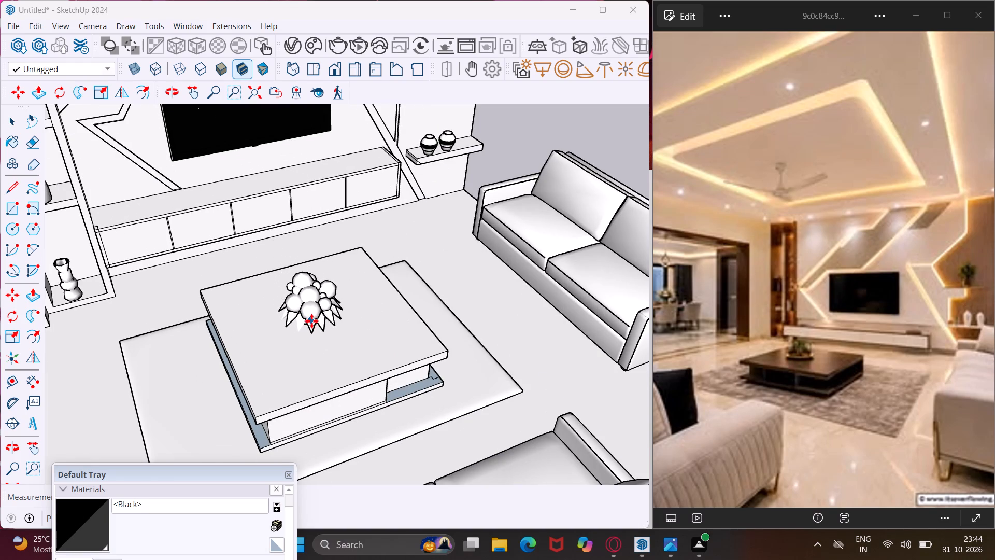
pyautogui.click(311, 321)
pyautogui.press('Escape')
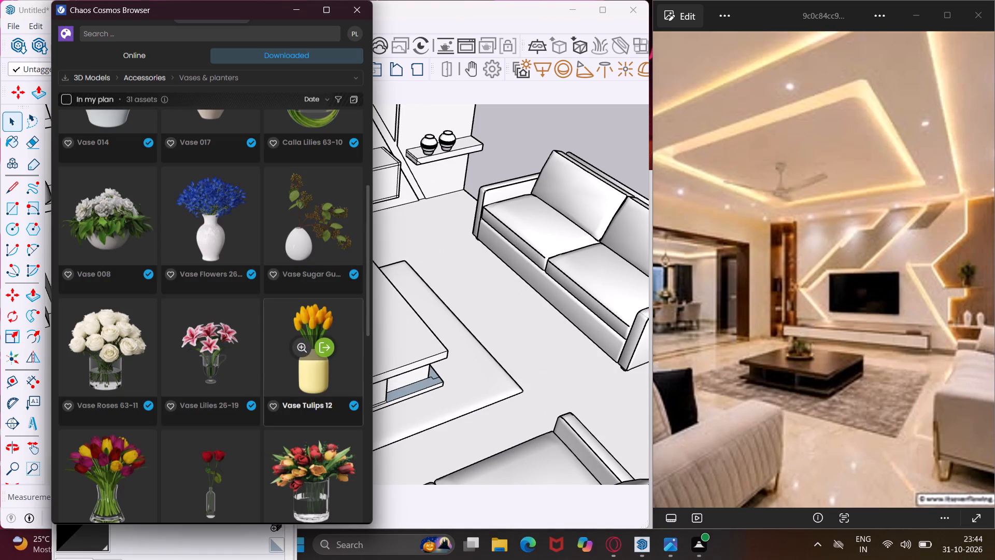
pyautogui.click(301, 13)
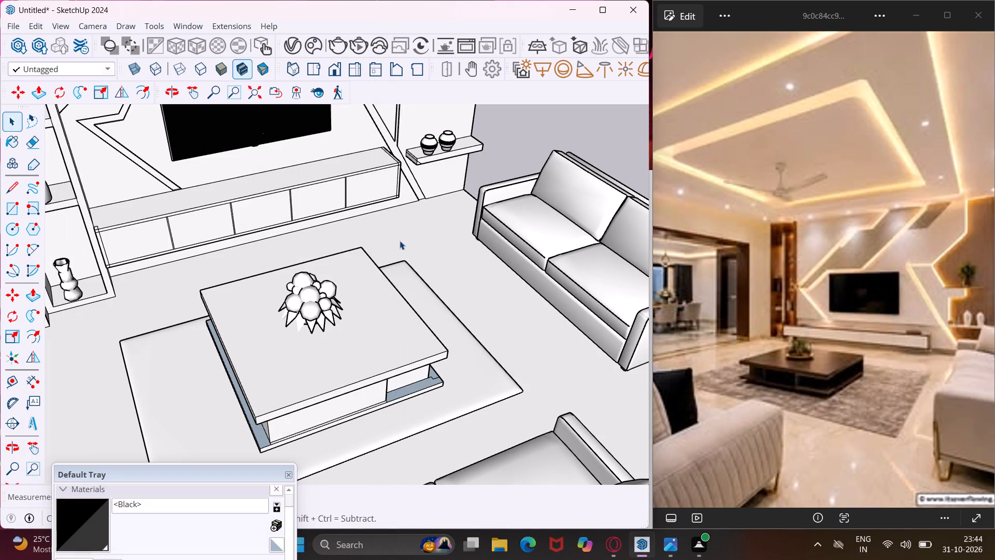
# Draw an upright 1' high rectangle with the Rotated Rectangle tool along the full outer top edge of the long TV wall.
pyautogui.scroll(-14, 411, 199)
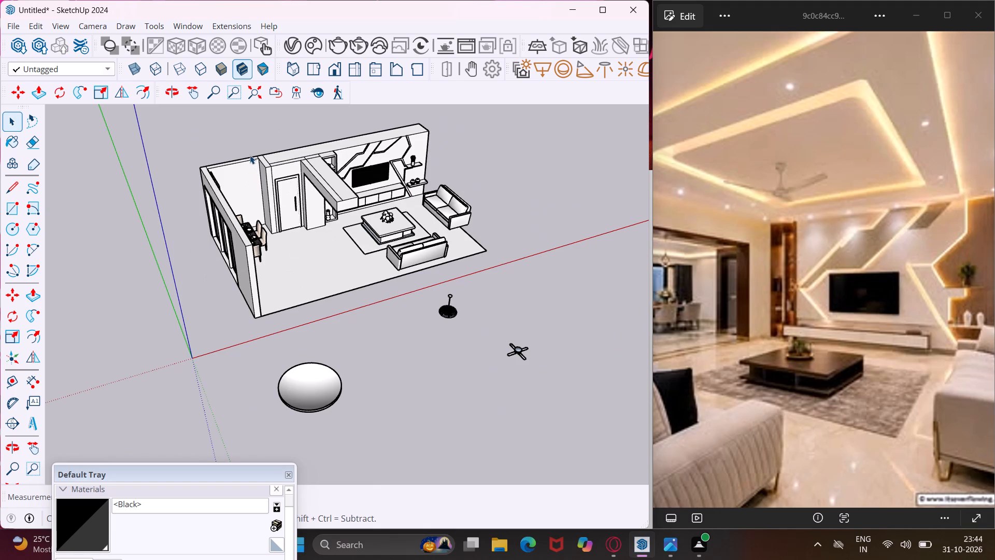
pyautogui.scroll(7, 250, 155)
pyautogui.moveTo(250, 155); pyautogui.dragTo(392, 184, button='middle')
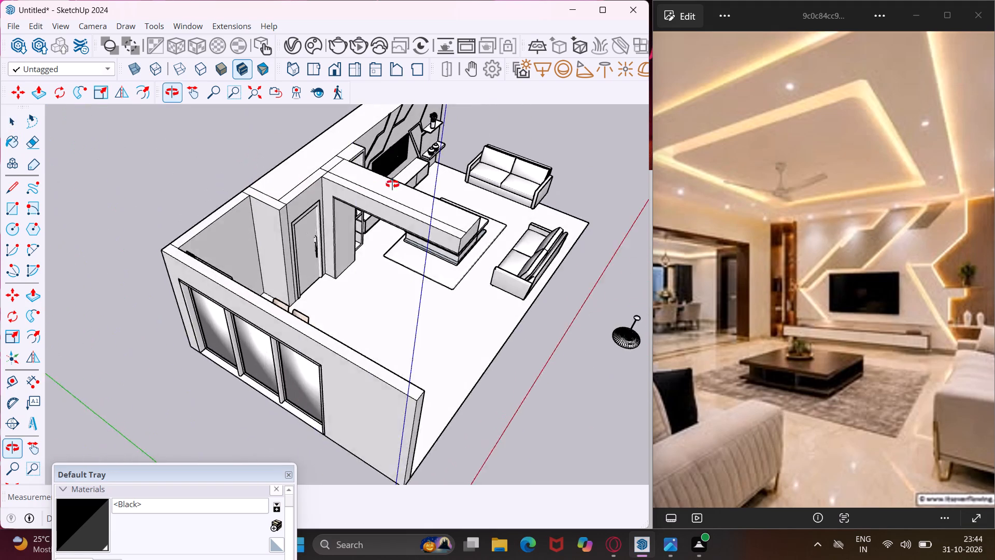
pyautogui.moveTo(392, 184); pyautogui.dragTo(411, 180, button='middle')
pyautogui.scroll(-5, 411, 180)
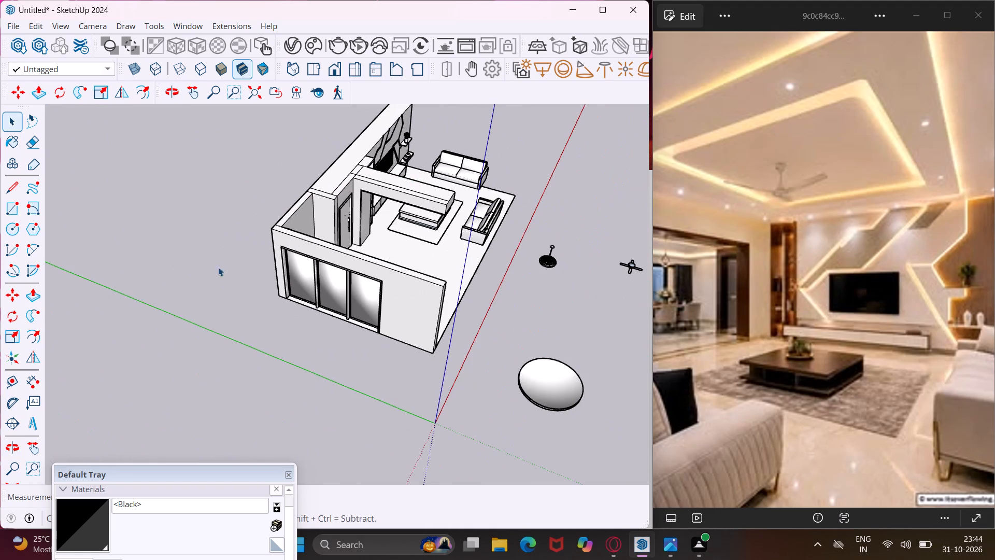
pyautogui.click(13, 205)
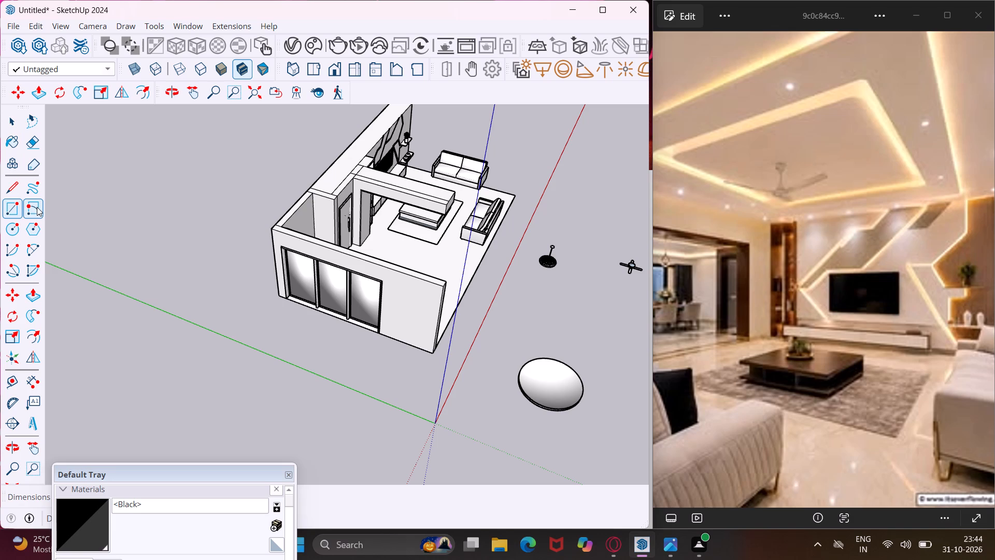
pyautogui.click(37, 207)
pyautogui.moveTo(154, 211); pyautogui.dragTo(204, 301, button='middle')
pyautogui.scroll(-5, 204, 299)
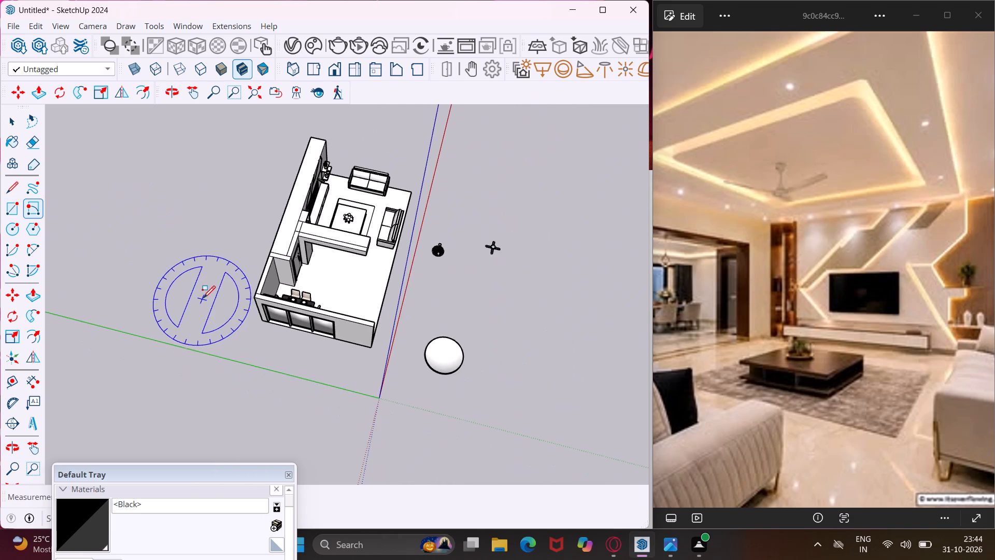
pyautogui.scroll(4, 304, 142)
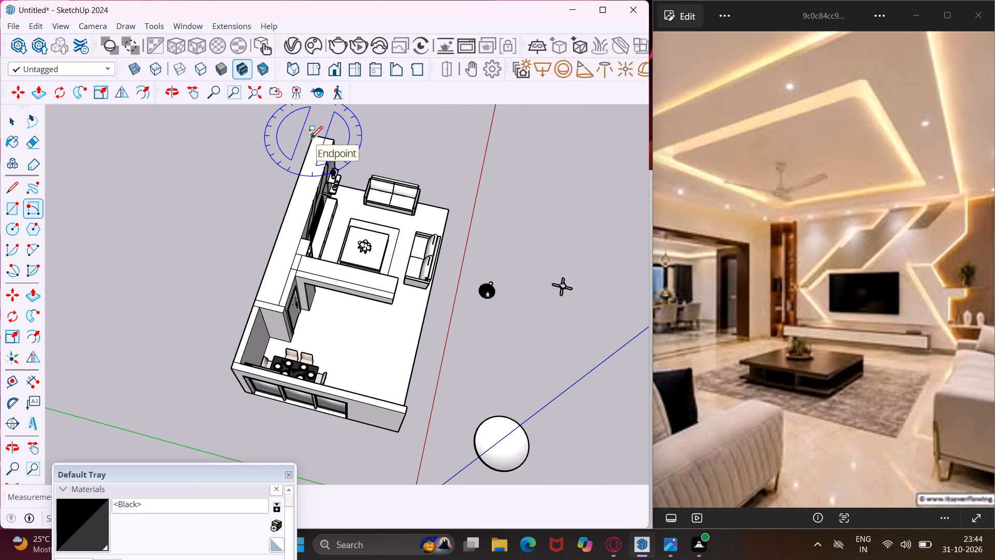
pyautogui.click(310, 138)
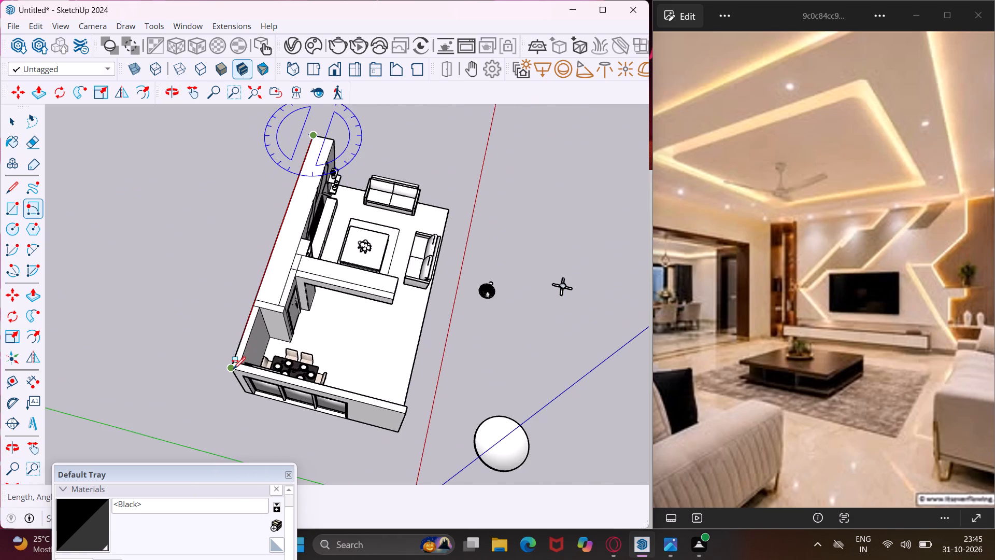
pyautogui.click(232, 369)
pyautogui.moveTo(230, 366); pyautogui.dragTo(310, 178, button='middle')
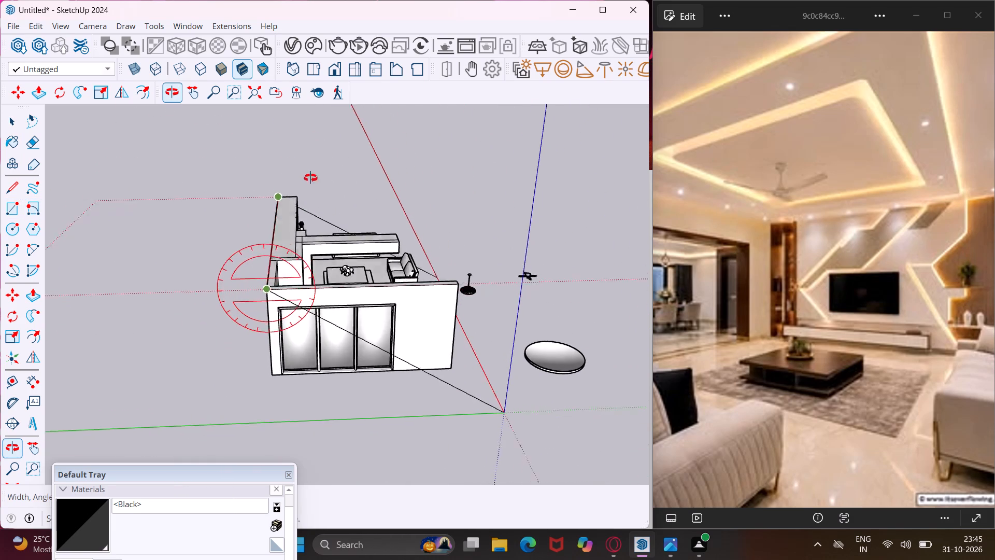
pyautogui.moveTo(310, 178); pyautogui.dragTo(310, 160, button='middle')
pyautogui.scroll(3, 281, 213)
pyautogui.moveTo(261, 264); pyautogui.dragTo(273, 217, button='middle')
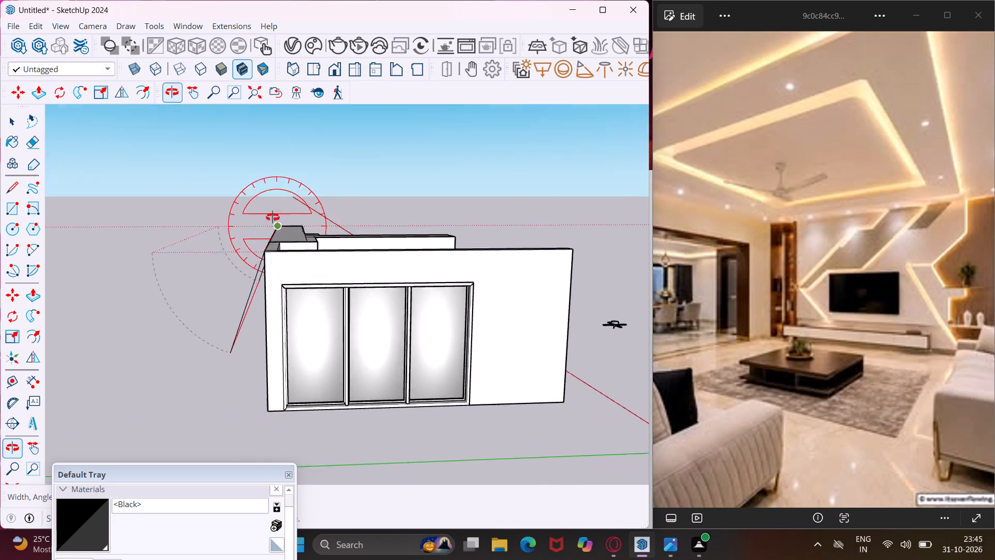
pyautogui.moveTo(273, 217); pyautogui.dragTo(276, 213, button='middle')
pyautogui.scroll(1, 276, 218)
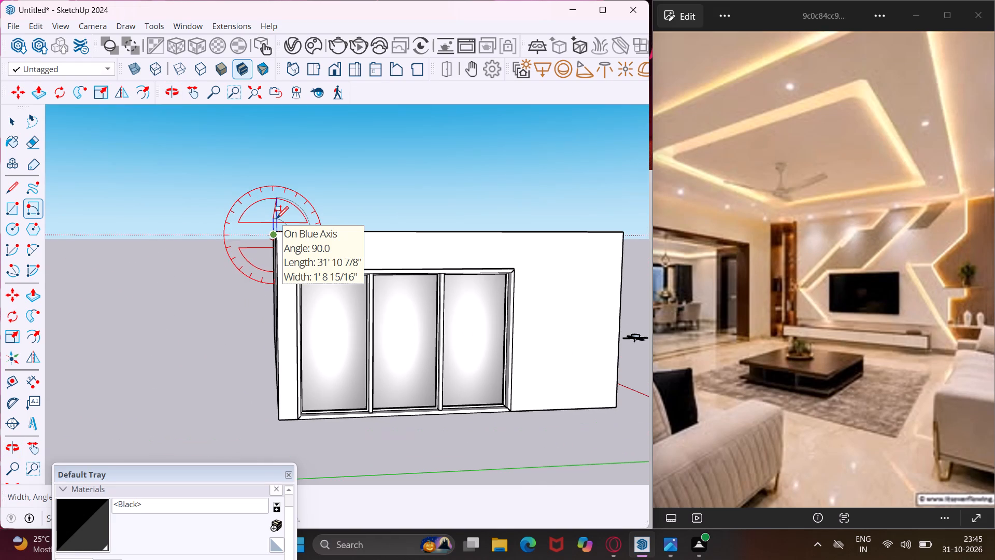
pyautogui.write("1'")
pyautogui.press('Return')
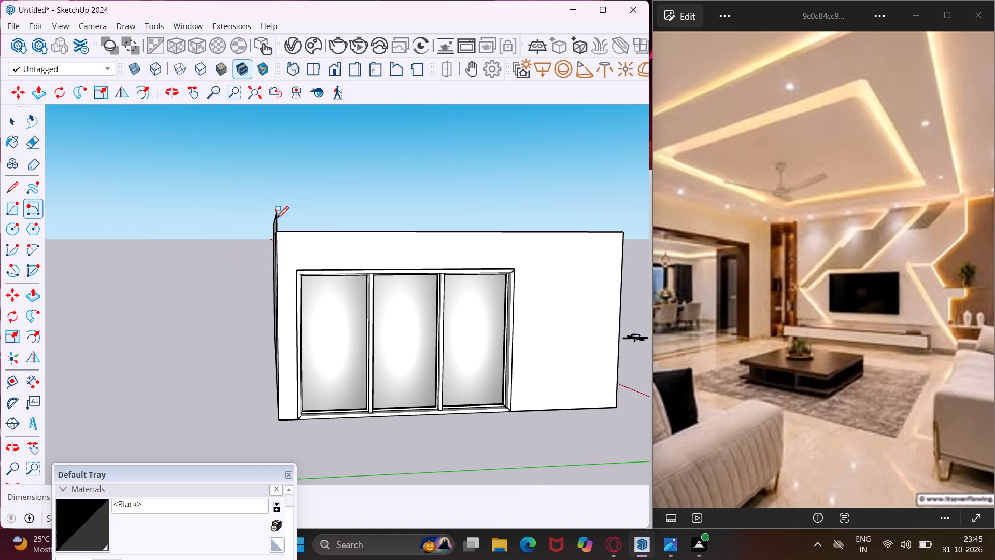
# Extrude the upright 1' high rectangle from the TV wall across the room to the opposite side as the ceiling slab.
pyautogui.press('Escape')
pyautogui.press('space')
pyautogui.moveTo(272, 220); pyautogui.dragTo(196, 266, button='middle')
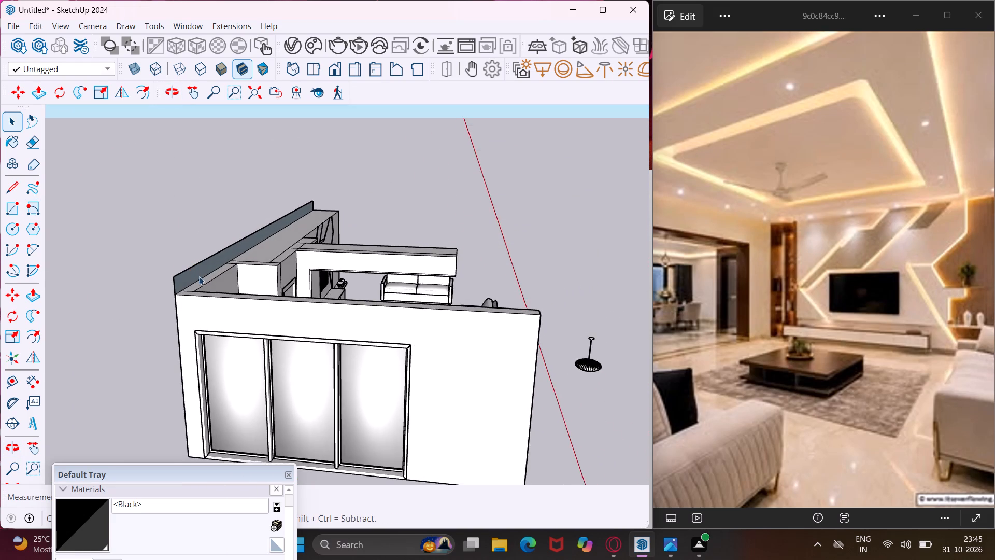
pyautogui.scroll(3, 199, 276)
pyautogui.click(192, 277)
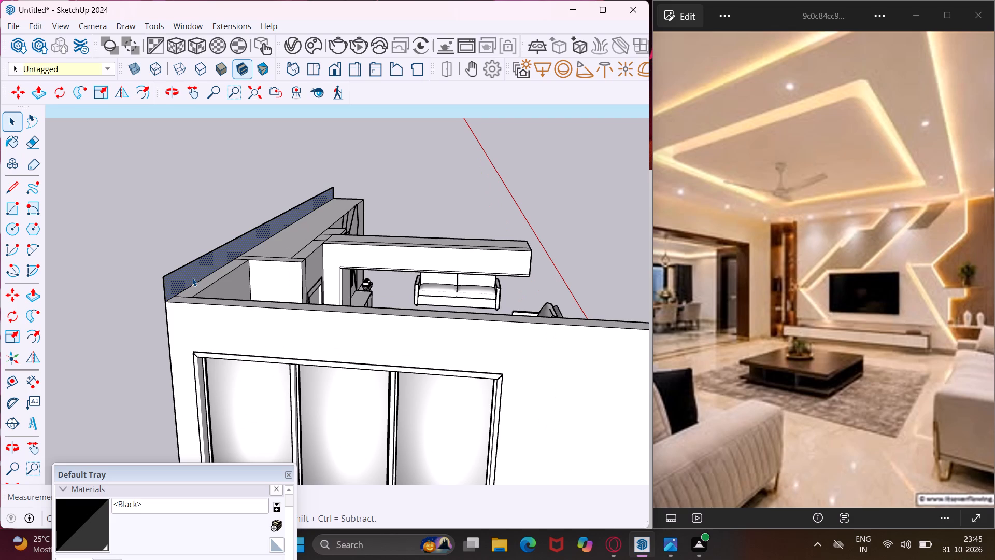
pyautogui.press('p')
pyautogui.click(192, 277)
pyautogui.scroll(-2, 202, 279)
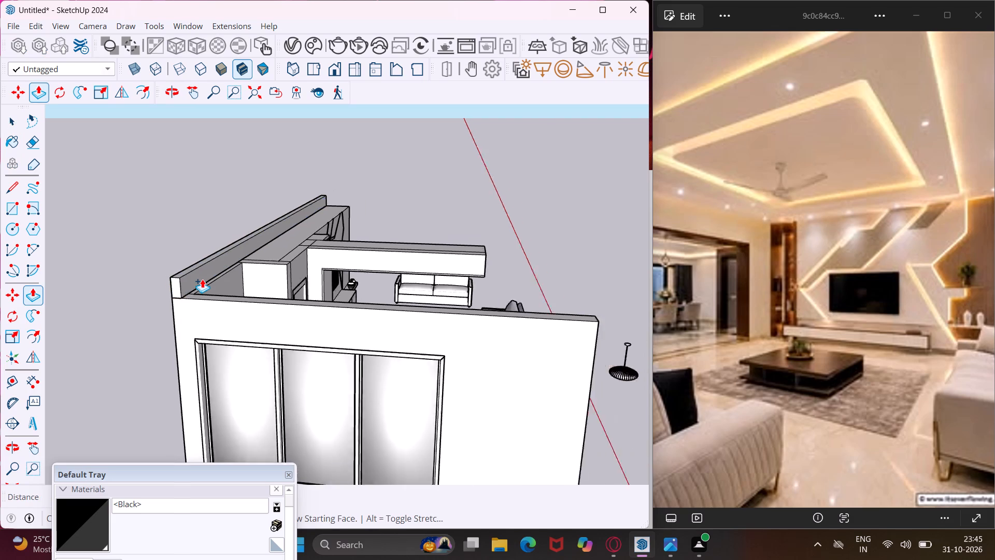
pyautogui.scroll(-7, 202, 279)
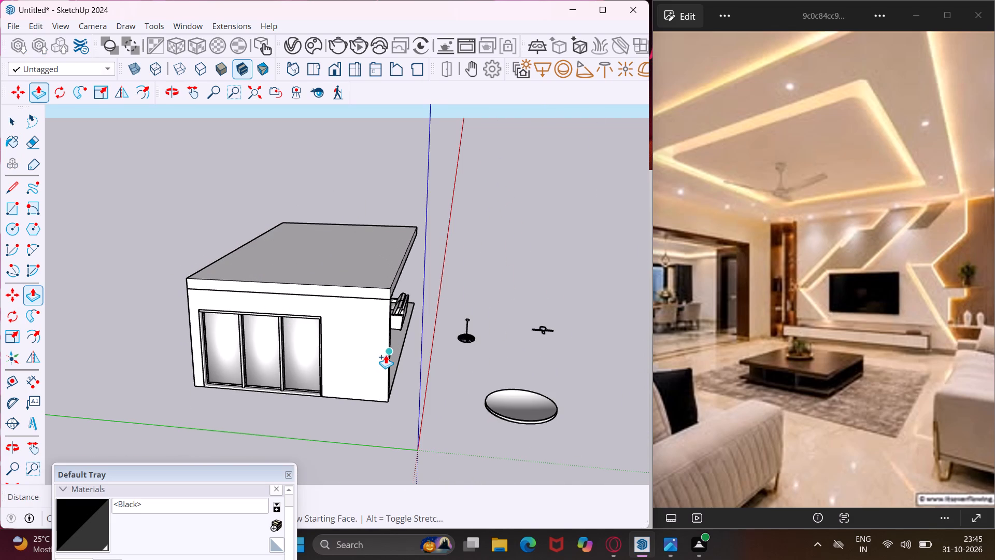
pyautogui.click(386, 357)
pyautogui.moveTo(381, 352); pyautogui.dragTo(226, 354, button='middle')
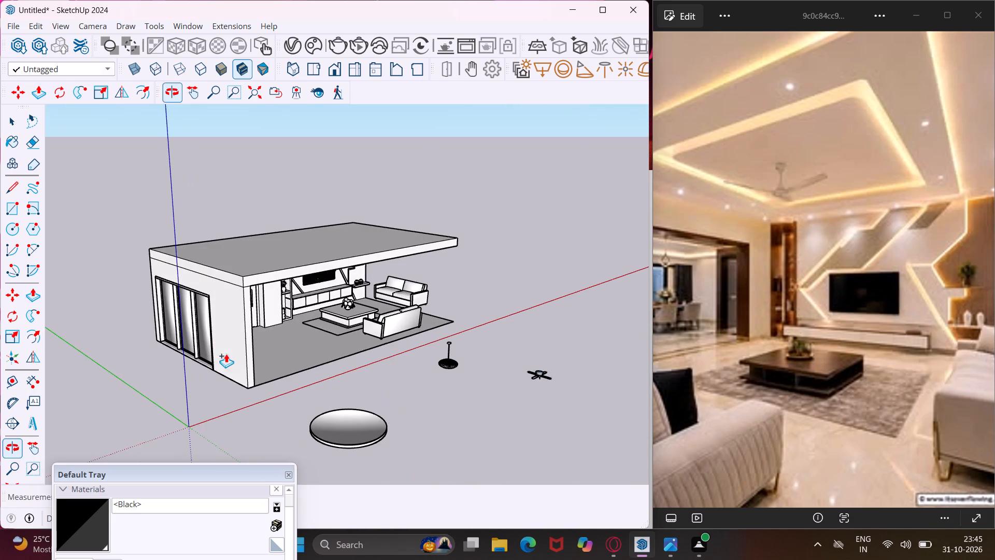
pyautogui.press('Escape')
pyautogui.press('space')
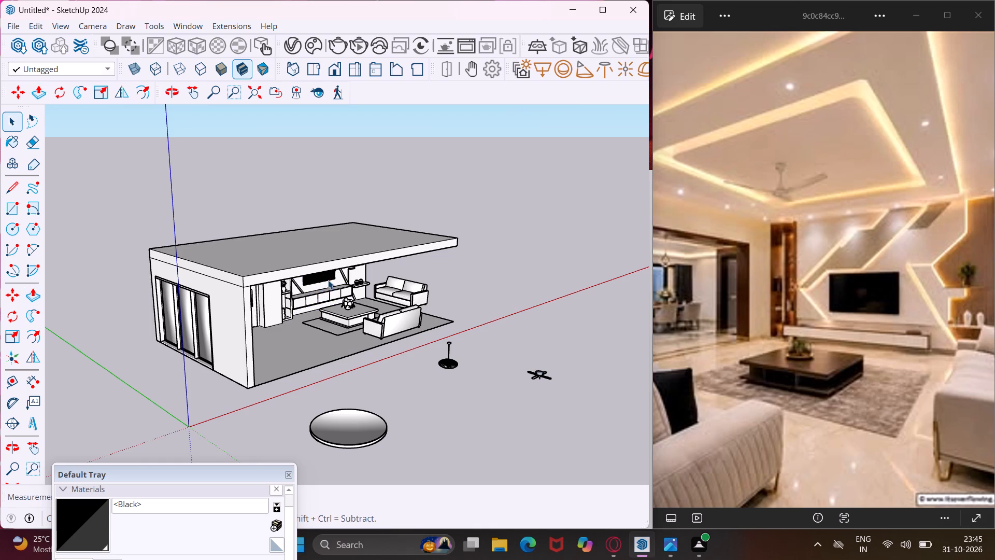
# Extend the end of the beam beside the TV area to the ceiling's open front edge, including its thin bottom strip.
pyautogui.moveTo(328, 280); pyautogui.dragTo(330, 223, button='middle')
pyautogui.scroll(3, 308, 218)
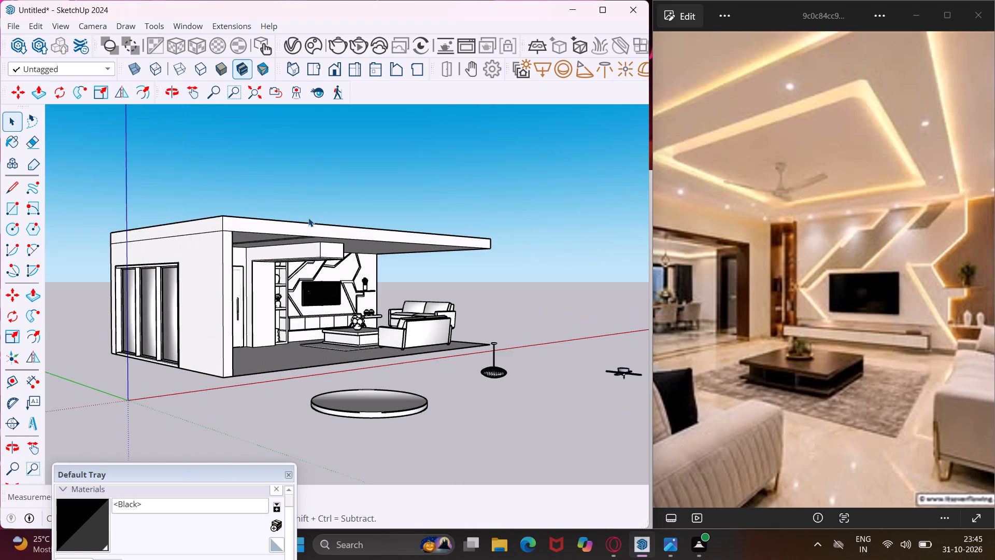
pyautogui.scroll(9, 296, 218)
pyautogui.moveTo(263, 287); pyautogui.dragTo(266, 242, button='middle')
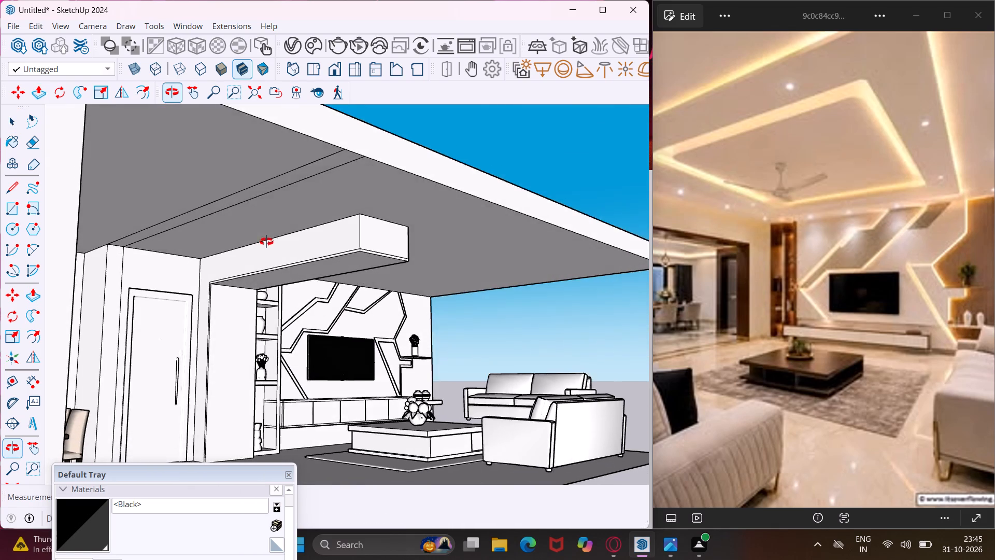
pyautogui.moveTo(266, 242); pyautogui.dragTo(266, 236, button='middle')
pyautogui.scroll(4, 384, 220)
pyautogui.click(387, 222)
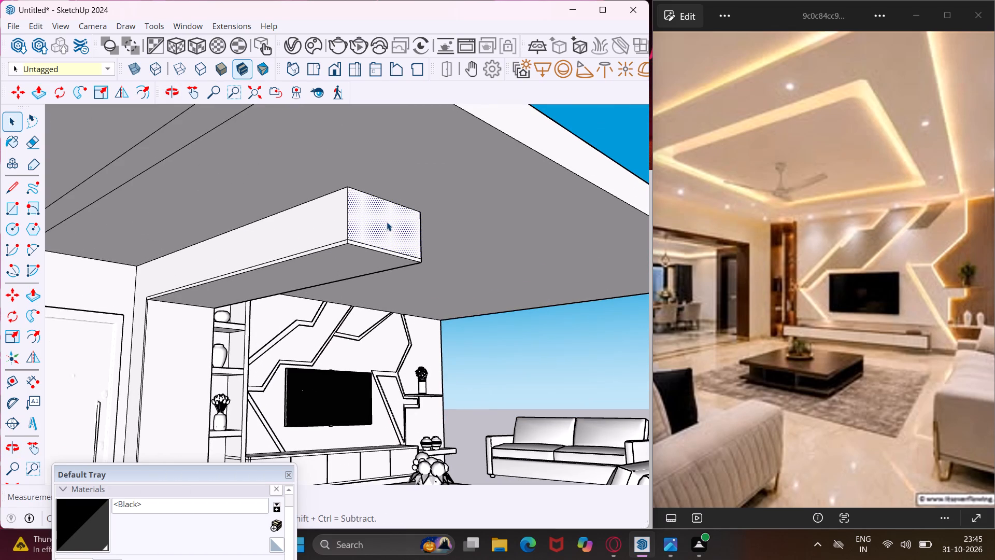
pyautogui.press('p')
pyautogui.click(387, 222)
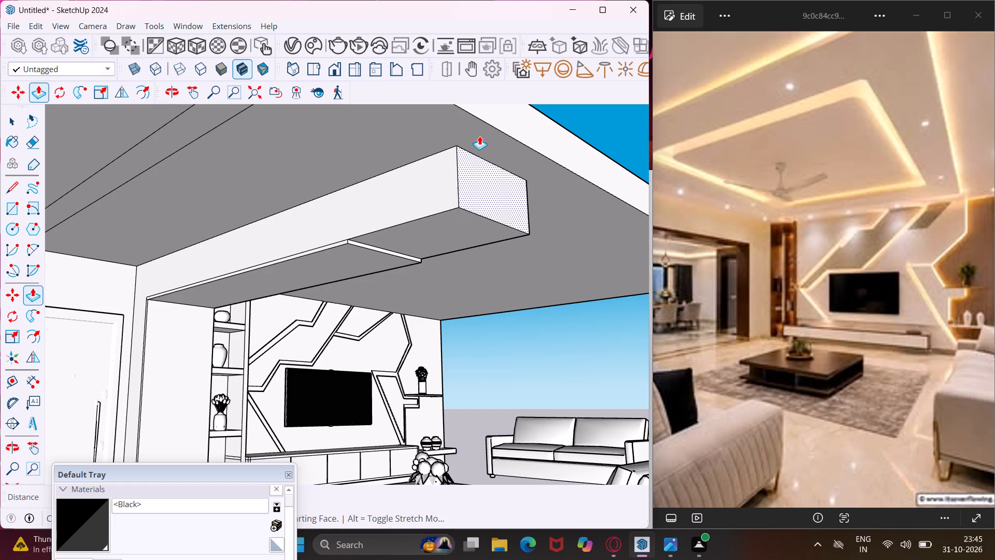
pyautogui.click(484, 118)
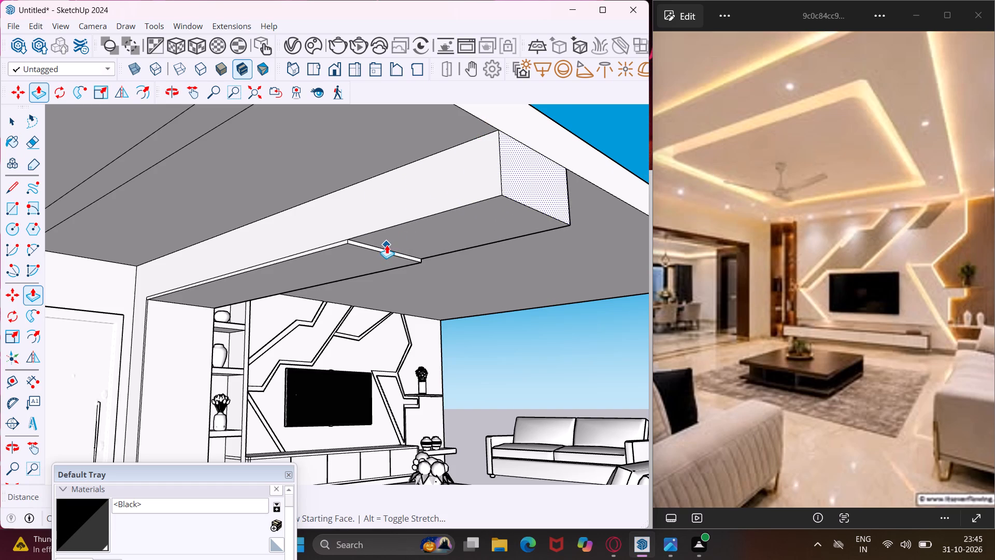
pyautogui.scroll(4, 387, 245)
pyautogui.press('Escape')
pyautogui.scroll(7, 379, 246)
pyautogui.doubleClick(363, 251)
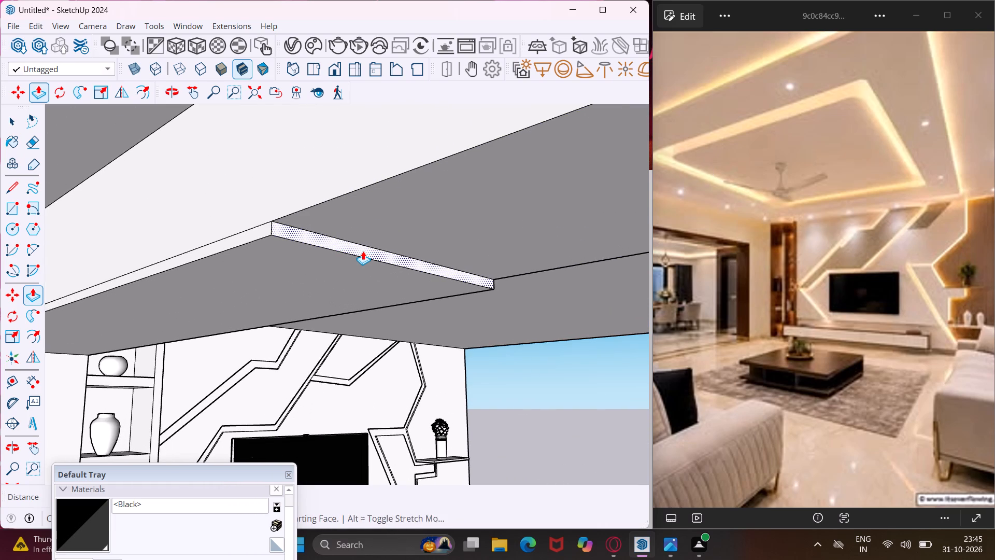
pyautogui.scroll(-18, 203, 272)
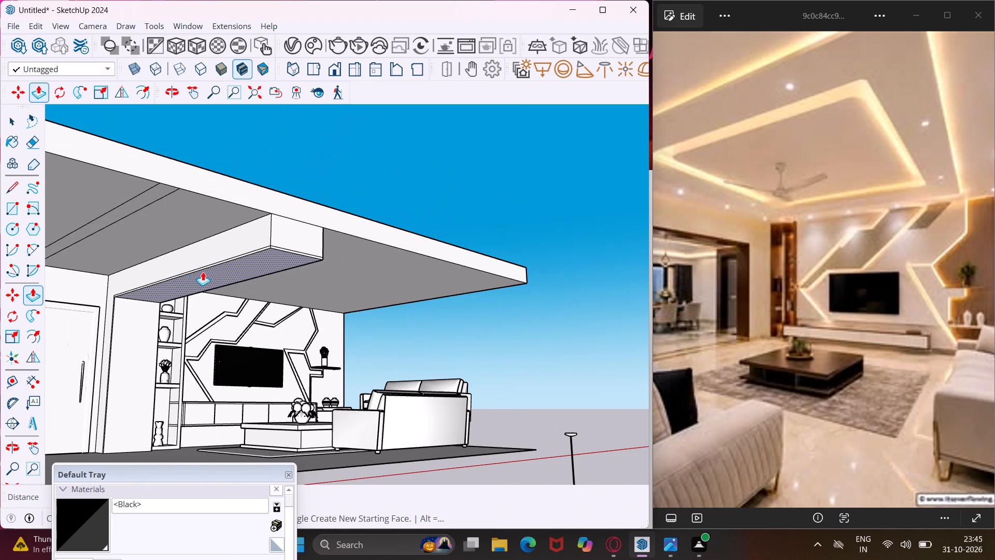
pyautogui.press('Escape')
pyautogui.press('space')
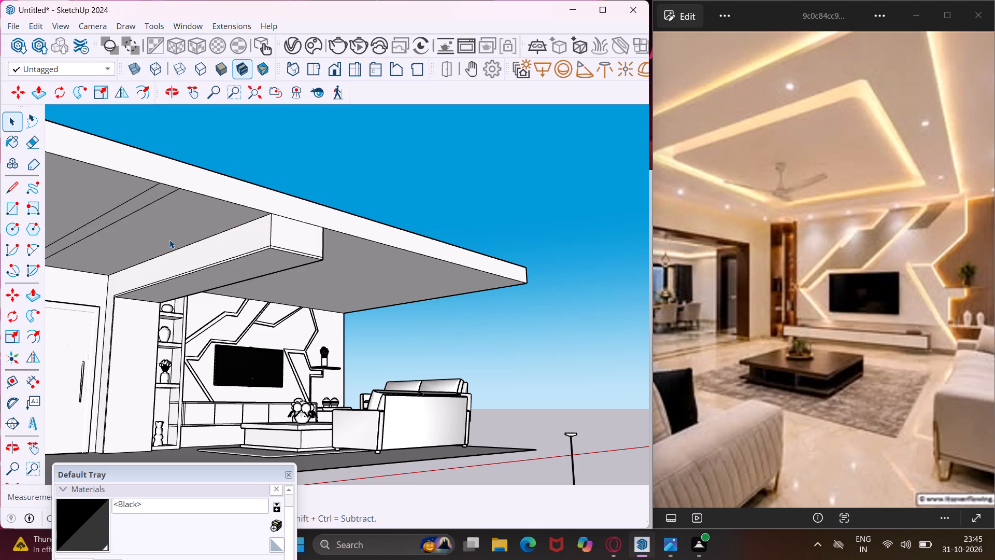
# Offset the outline of the ceiling face above the dining area inward to draw a smaller inner panel.
pyautogui.scroll(-6, 206, 187)
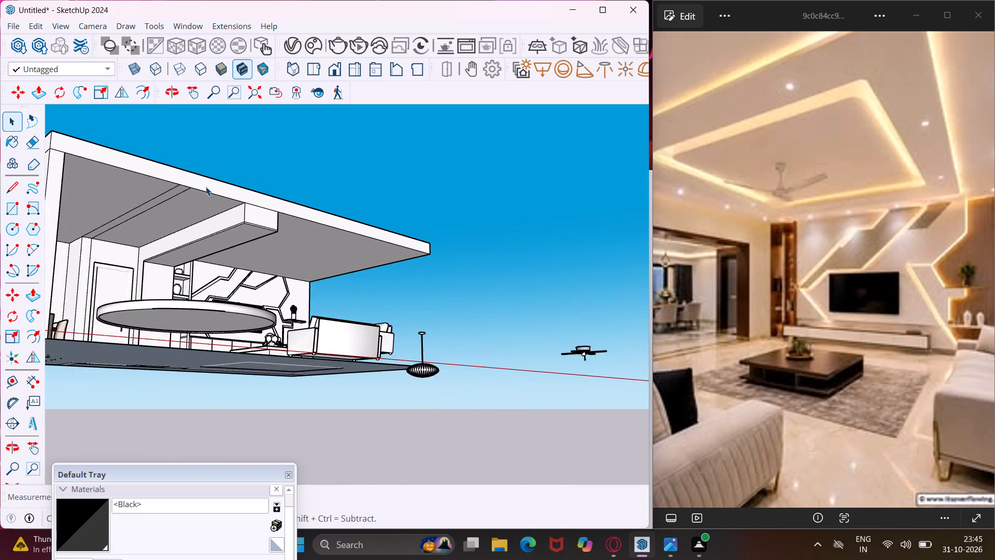
pyautogui.scroll(-3, 206, 187)
pyautogui.scroll(8, 125, 194)
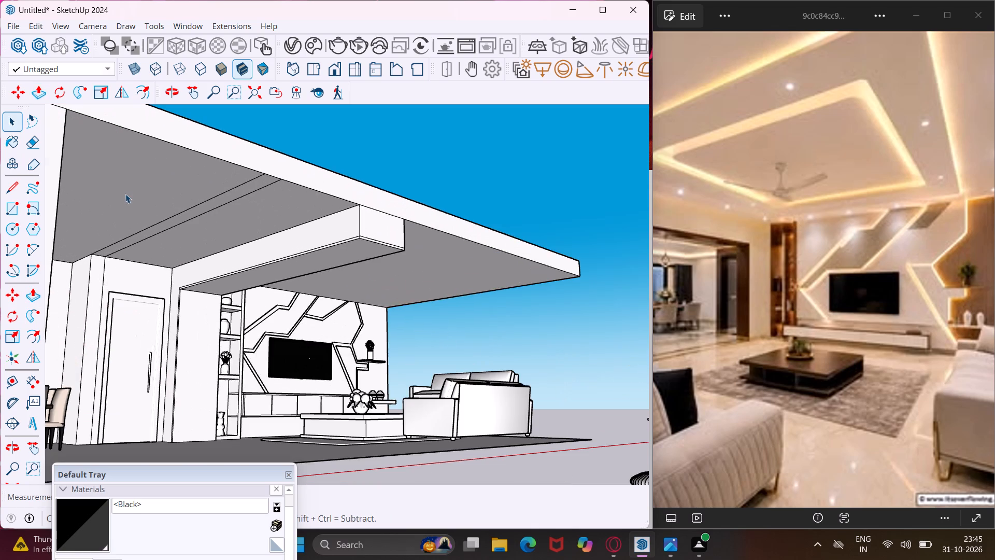
pyautogui.moveTo(125, 194); pyautogui.dragTo(91, 198, button='middle')
pyautogui.scroll(-5, 91, 198)
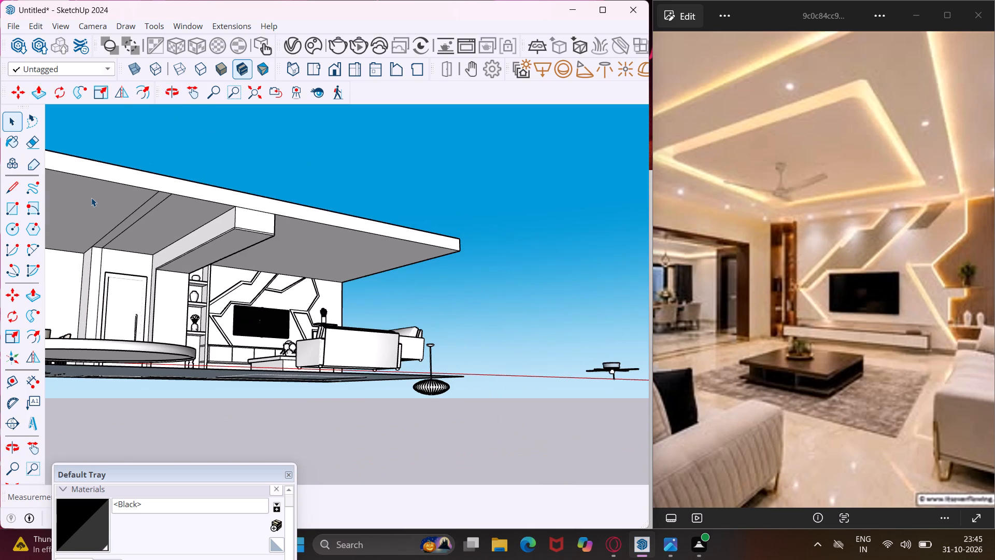
pyautogui.click(190, 94)
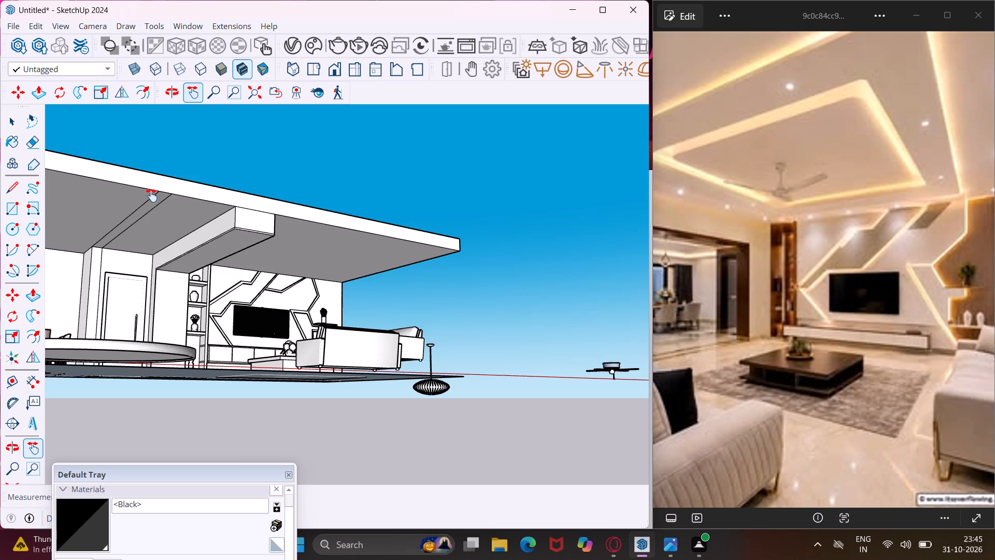
pyautogui.moveTo(151, 195); pyautogui.dragTo(338, 226)
pyautogui.scroll(4, 245, 227)
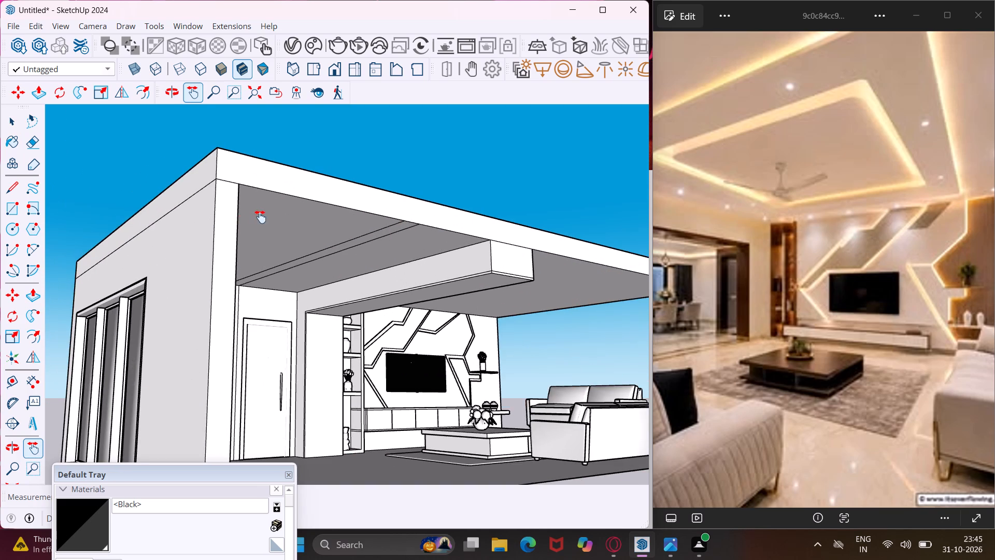
pyautogui.moveTo(260, 217); pyautogui.dragTo(192, 226, button='middle')
pyautogui.press('Escape')
pyautogui.press('space')
pyautogui.scroll(5, 179, 243)
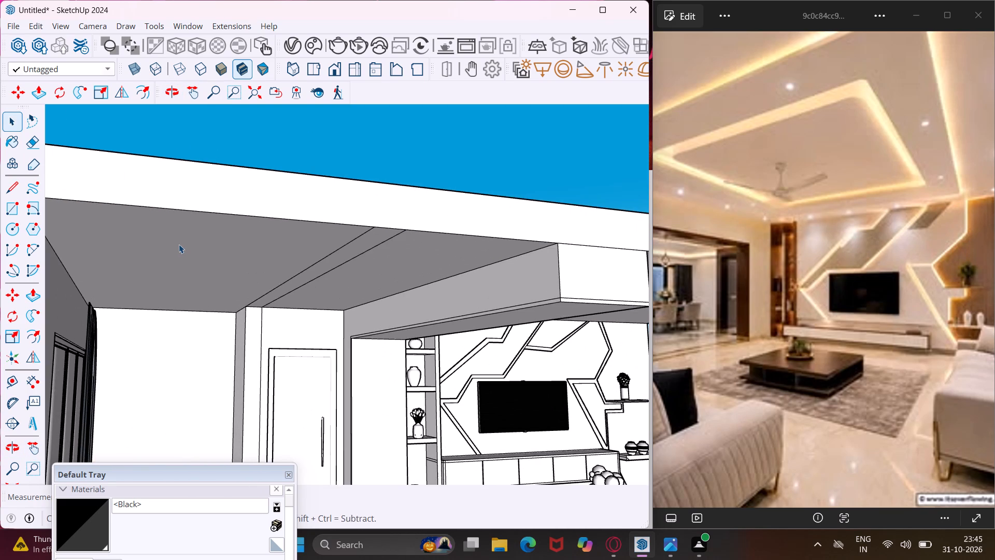
pyautogui.moveTo(179, 244); pyautogui.dragTo(190, 235, button='middle')
pyautogui.click(191, 235)
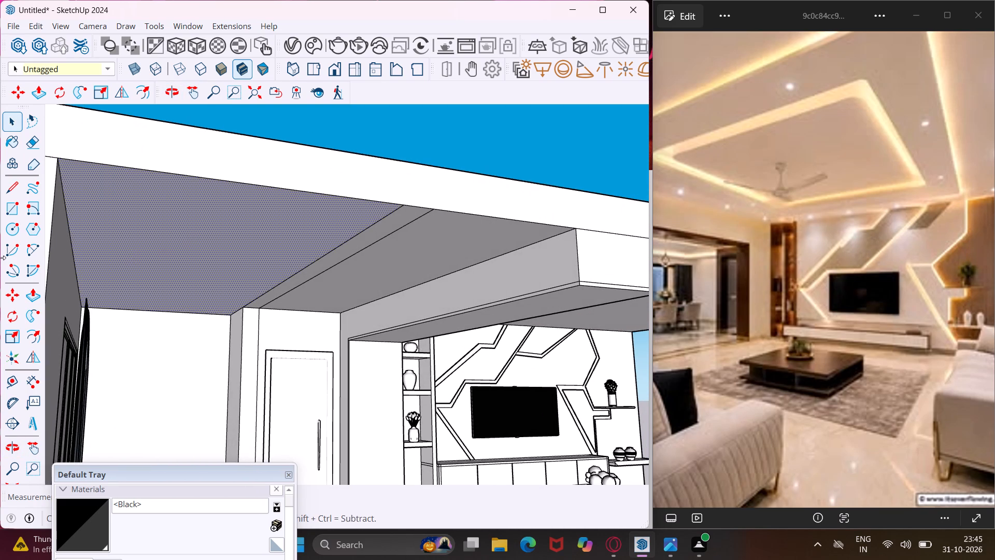
pyautogui.click(36, 333)
pyautogui.scroll(1, 261, 193)
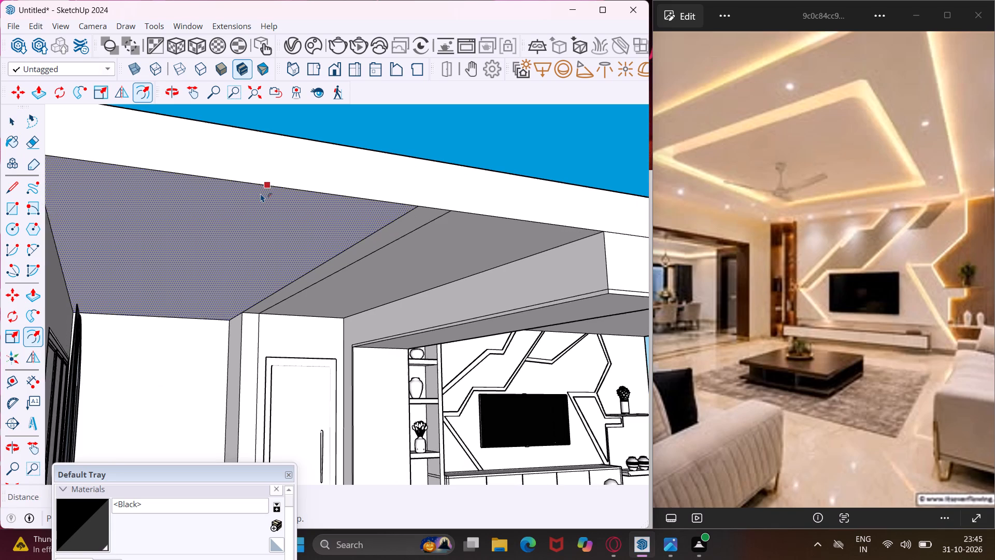
pyautogui.scroll(1, 261, 193)
pyautogui.click(261, 193)
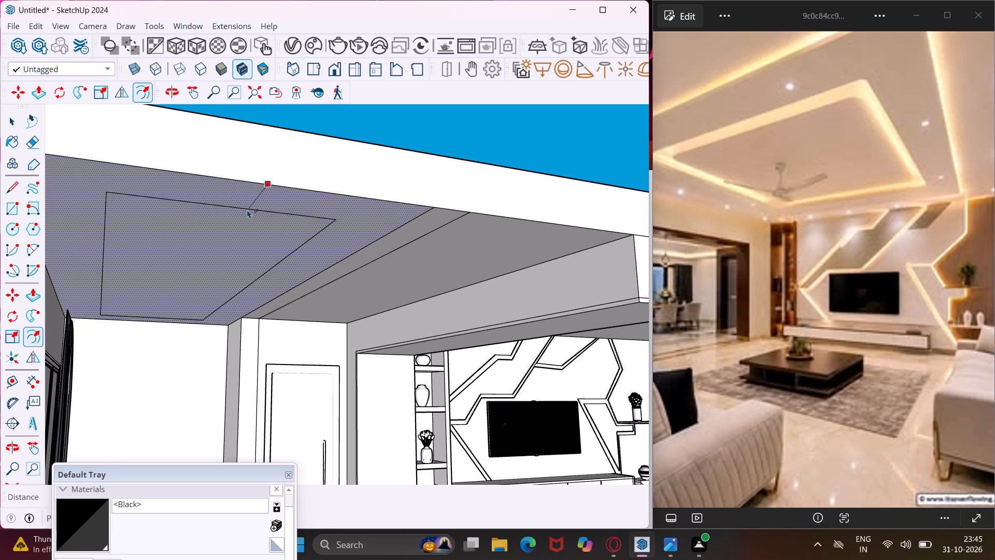
pyautogui.click(247, 209)
pyautogui.press('Escape')
pyautogui.press('space')
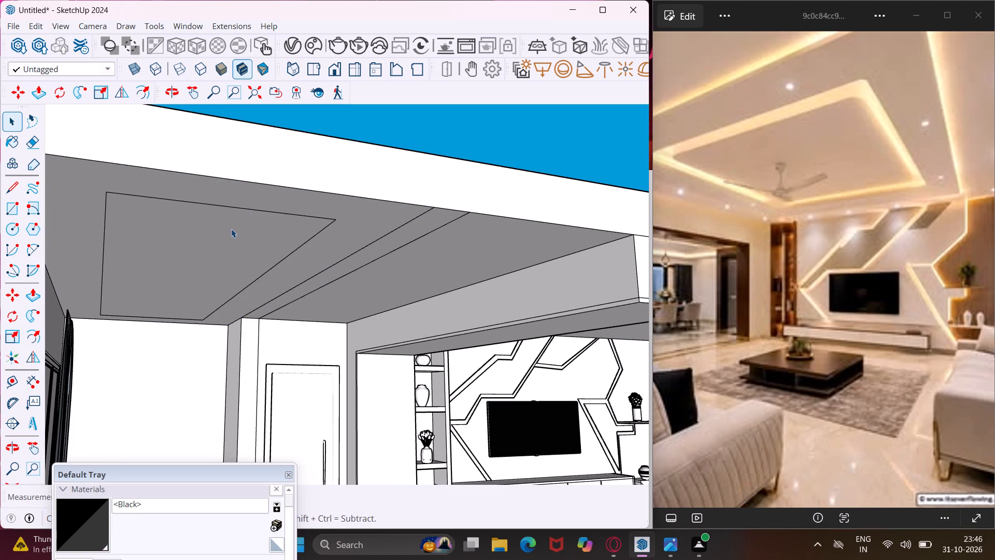
# Push the inner ceiling panel above the dining area slightly upward to form a shallow recess.
pyautogui.click(231, 229)
pyautogui.press('p')
pyautogui.click(231, 229)
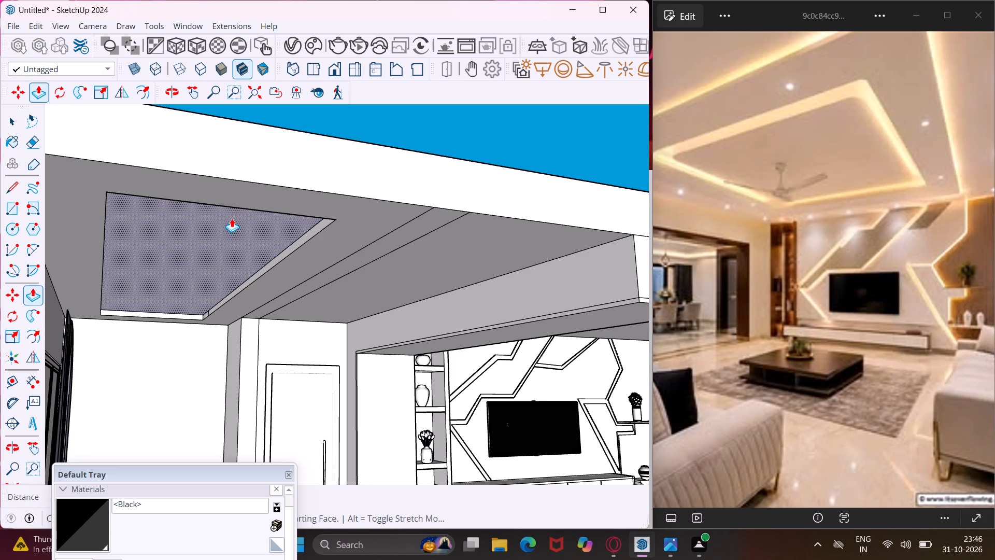
pyautogui.click(232, 218)
pyautogui.press('Escape')
pyautogui.press('space')
# Move the pendant light from outside the room to hang from the recessed ceiling panel above the dining table.
pyautogui.scroll(-4, 237, 137)
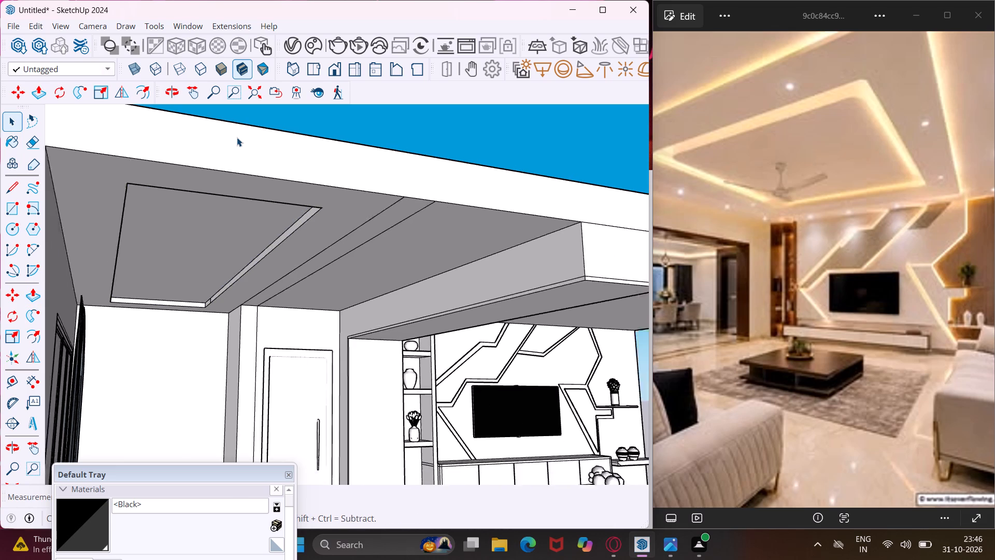
pyautogui.scroll(-14, 237, 137)
pyautogui.moveTo(234, 167); pyautogui.dragTo(245, 259, button='middle')
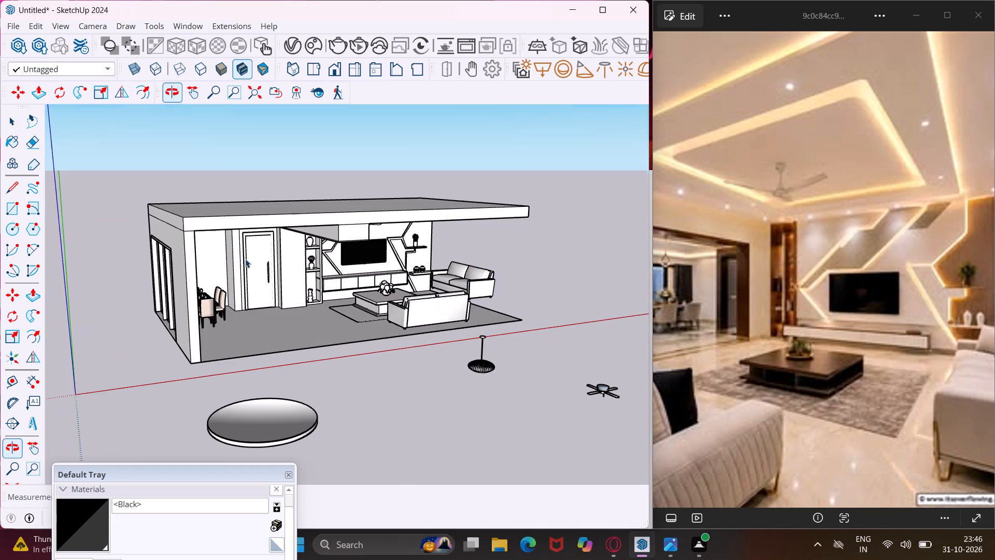
pyautogui.scroll(3, 511, 444)
pyautogui.click(481, 356)
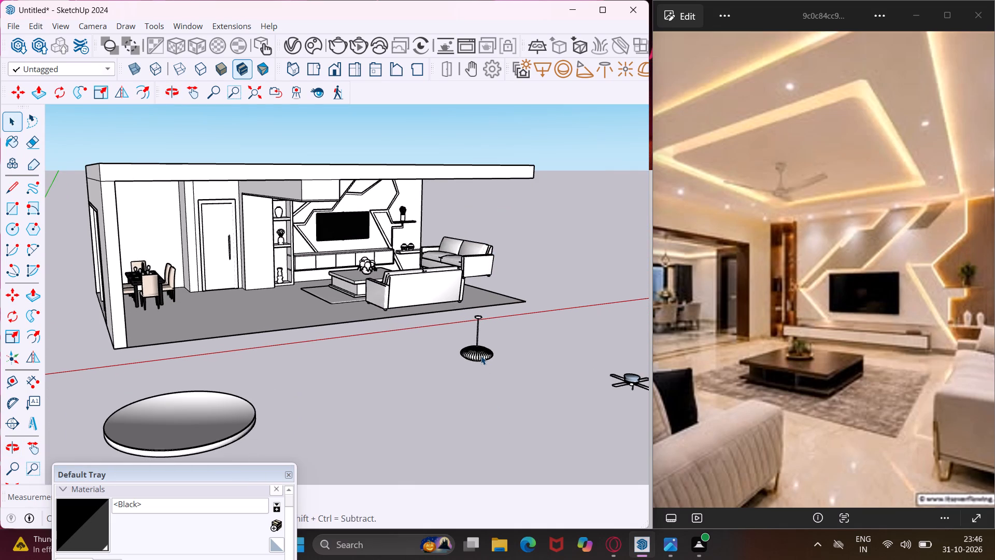
pyautogui.press('m')
pyautogui.scroll(3, 478, 324)
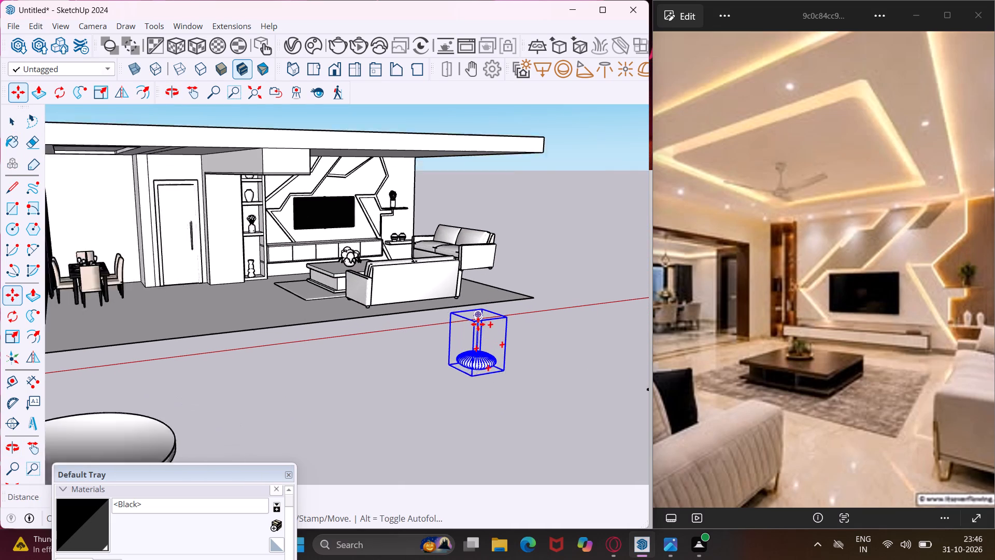
pyautogui.scroll(3, 476, 324)
pyautogui.click(474, 320)
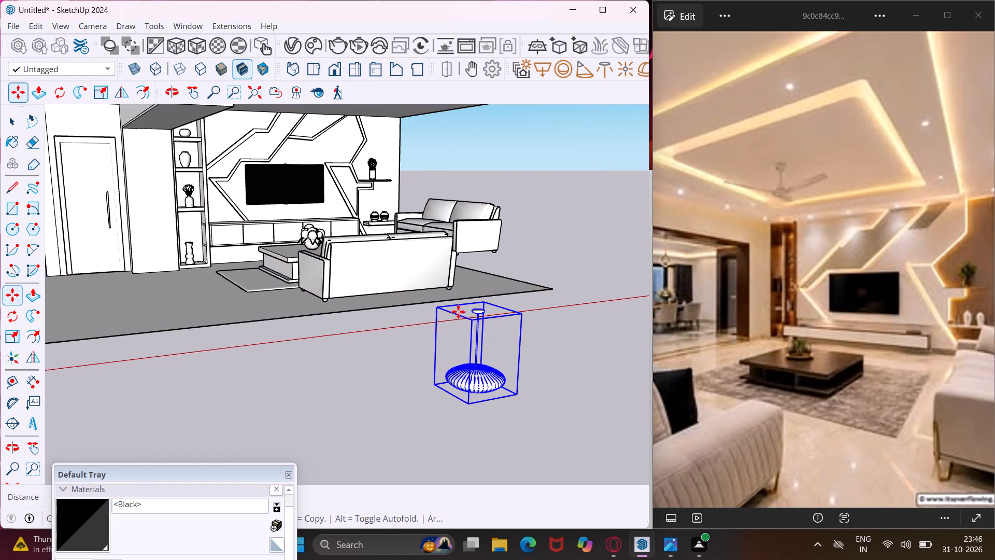
pyautogui.scroll(-10, 430, 311)
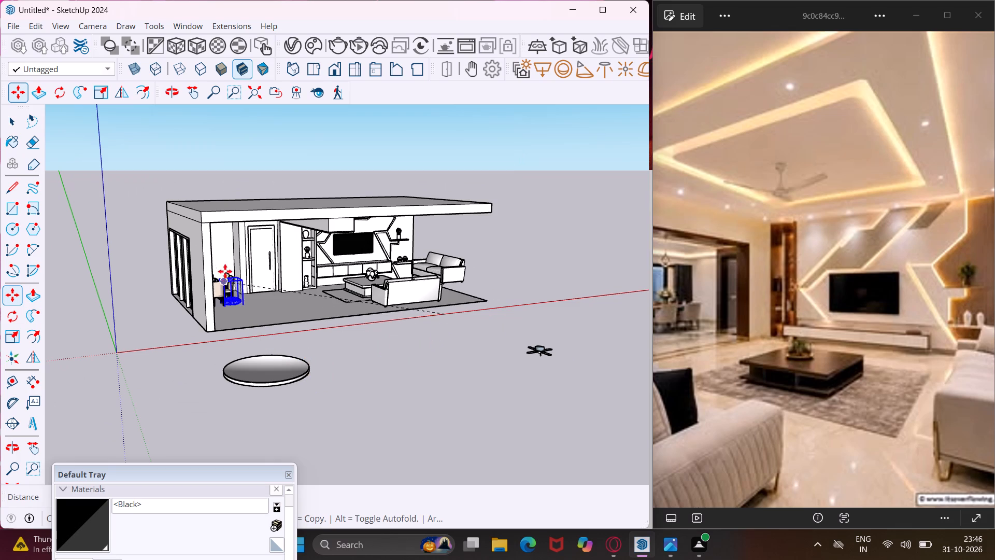
pyautogui.scroll(10, 213, 232)
pyautogui.moveTo(212, 229); pyautogui.dragTo(191, 191, button='middle')
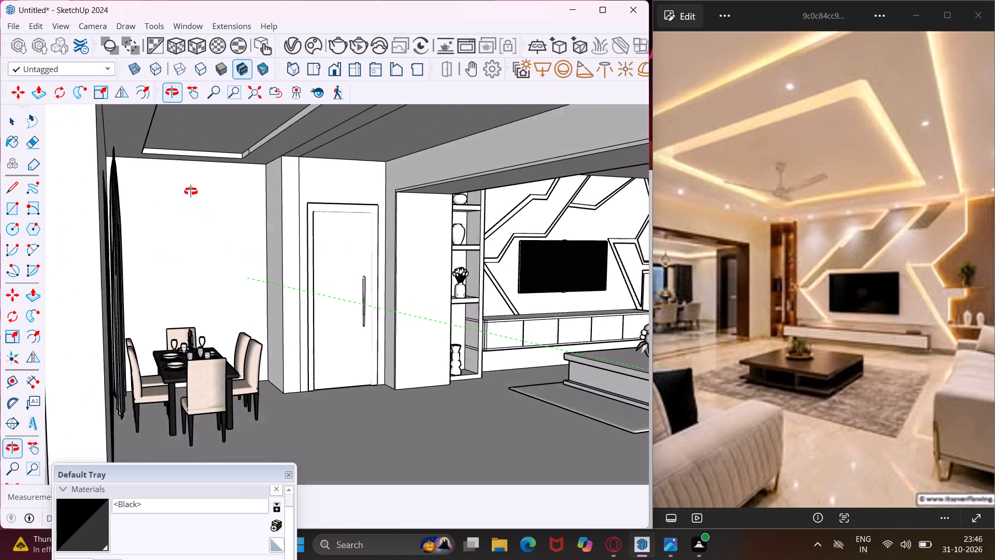
pyautogui.moveTo(191, 191); pyautogui.dragTo(190, 188, button='middle')
pyautogui.scroll(-6, 190, 188)
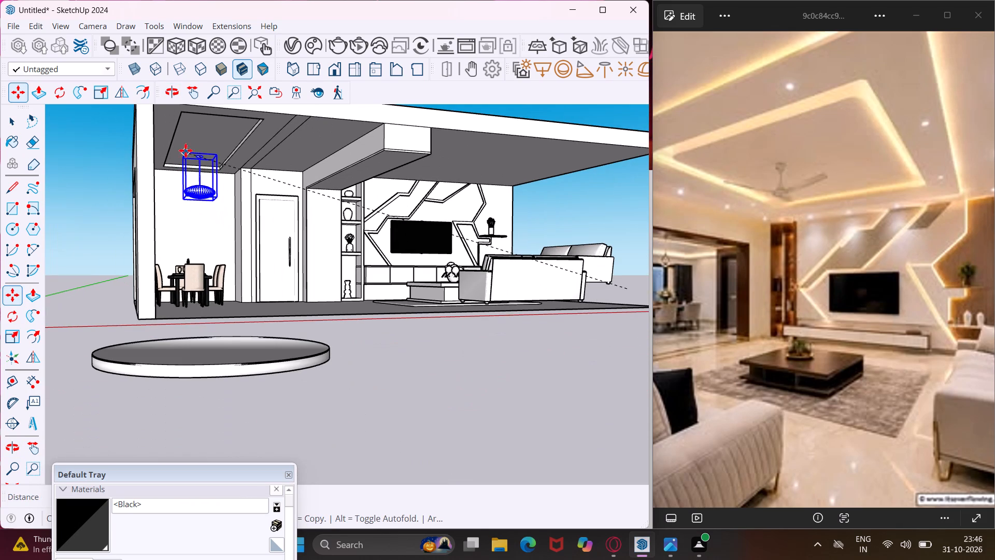
pyautogui.scroll(11, 186, 149)
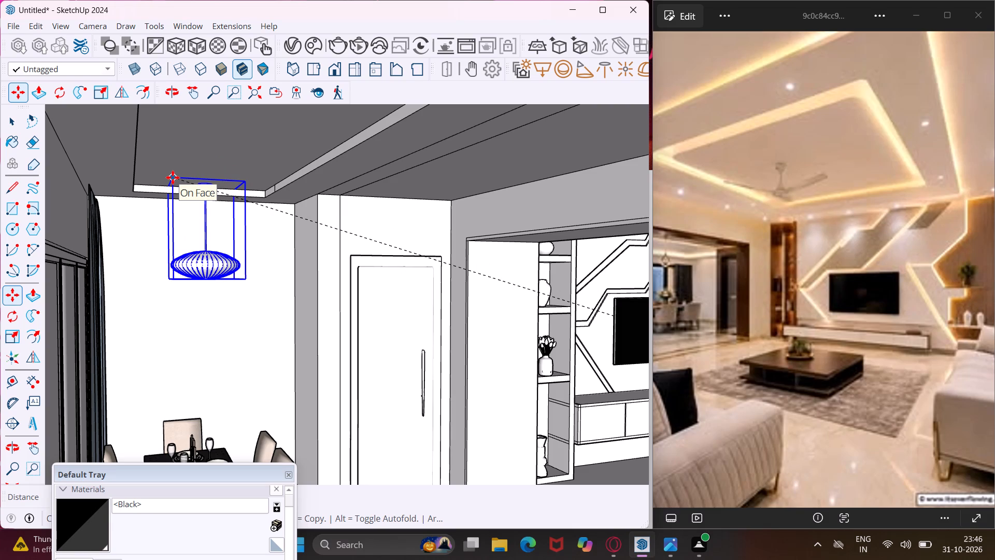
pyautogui.click(173, 167)
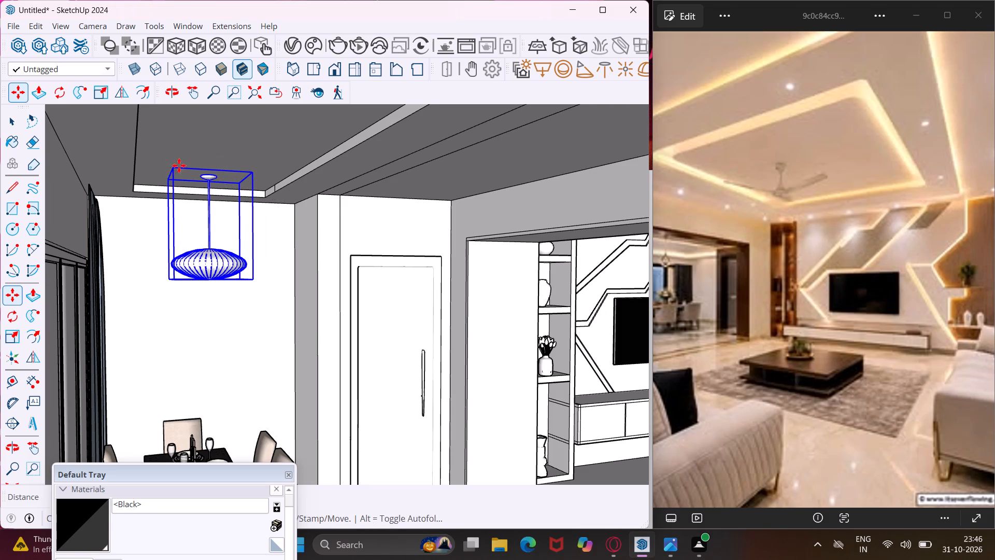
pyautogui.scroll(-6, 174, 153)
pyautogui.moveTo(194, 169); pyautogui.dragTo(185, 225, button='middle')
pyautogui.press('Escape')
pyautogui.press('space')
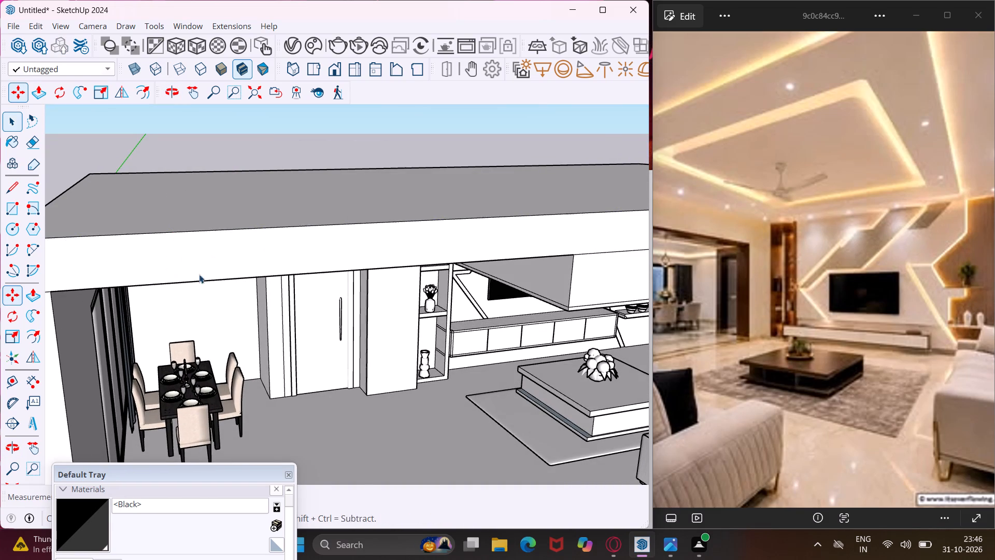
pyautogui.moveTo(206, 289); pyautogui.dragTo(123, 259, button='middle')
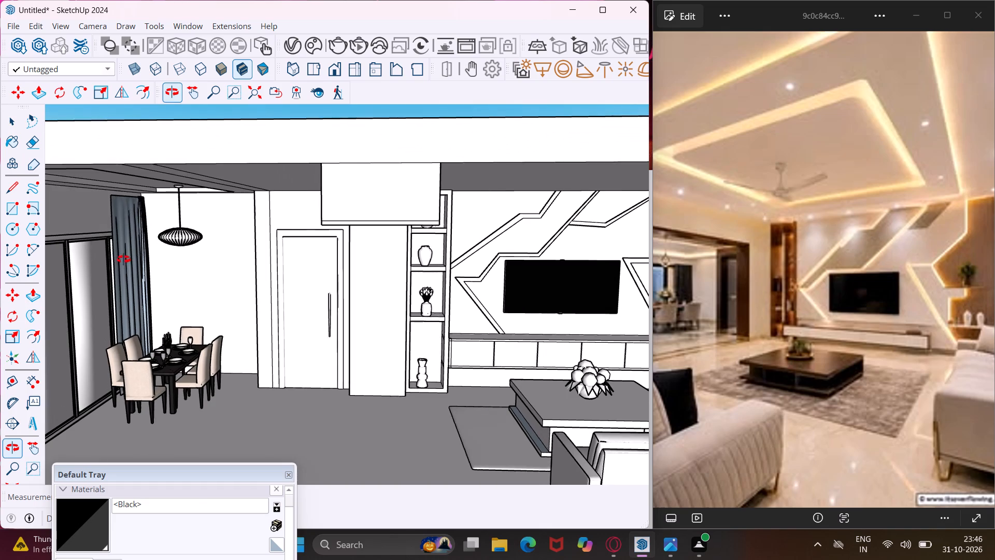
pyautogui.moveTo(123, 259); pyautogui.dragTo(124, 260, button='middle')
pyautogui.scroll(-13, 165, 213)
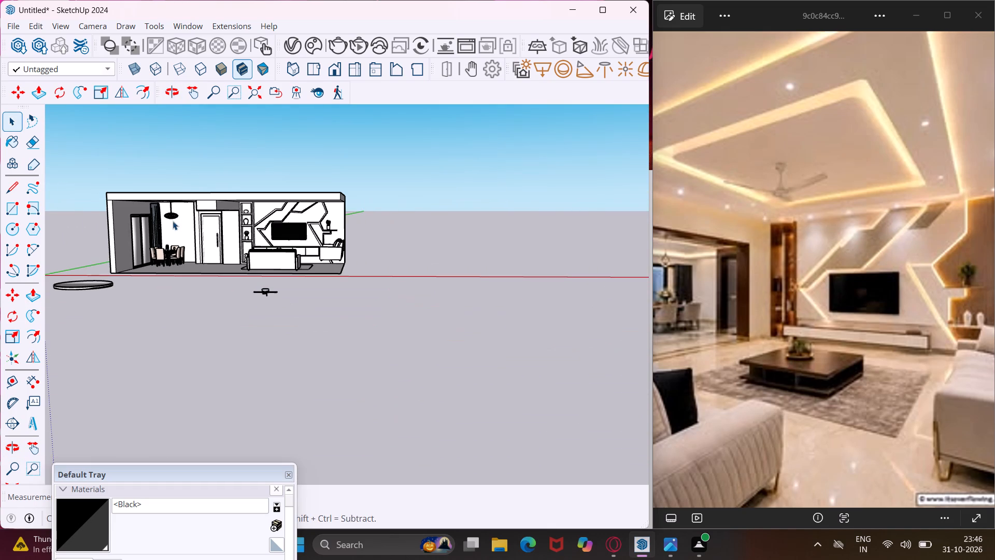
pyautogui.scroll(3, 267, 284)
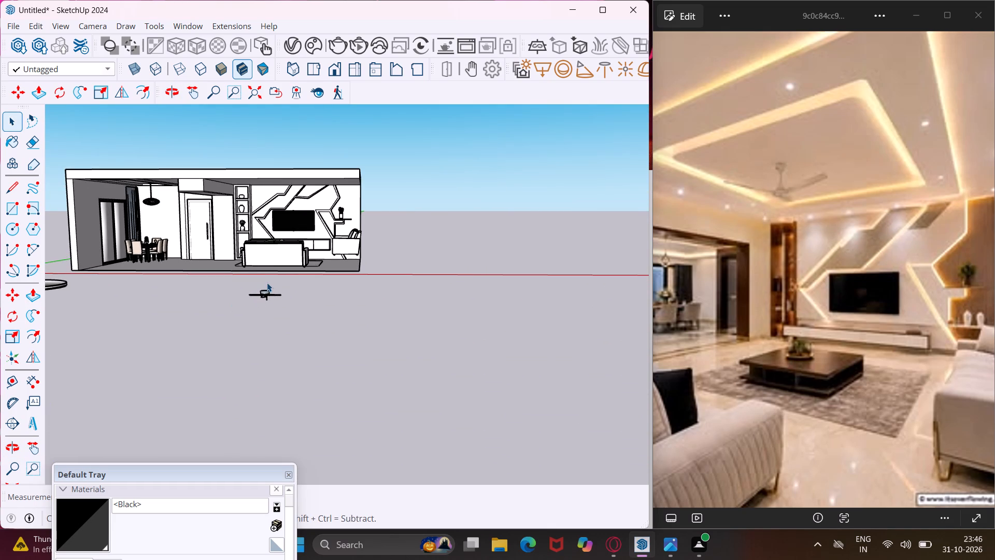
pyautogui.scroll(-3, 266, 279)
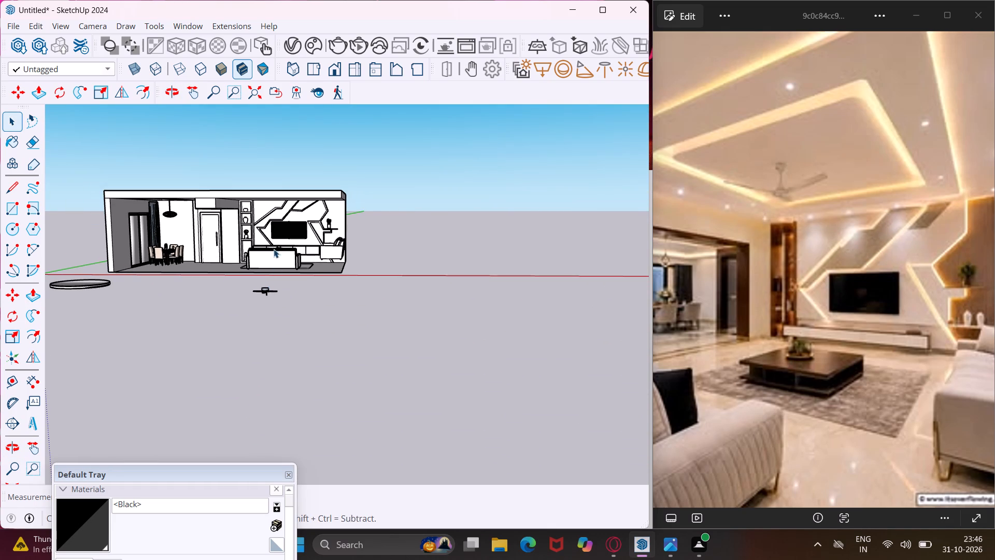
# Offset the outline of the ceiling face above the living area inward to draw a smaller inner panel.
pyautogui.scroll(9, 286, 201)
pyautogui.moveTo(278, 185); pyautogui.dragTo(296, 133, button='middle')
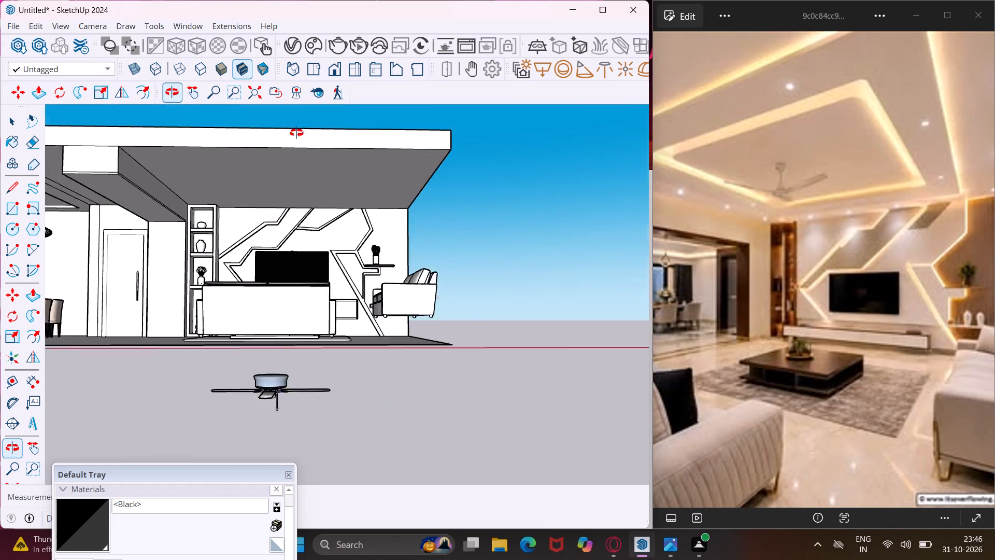
pyautogui.moveTo(296, 133); pyautogui.dragTo(298, 129, button='middle')
pyautogui.scroll(4, 300, 147)
pyautogui.click(297, 159)
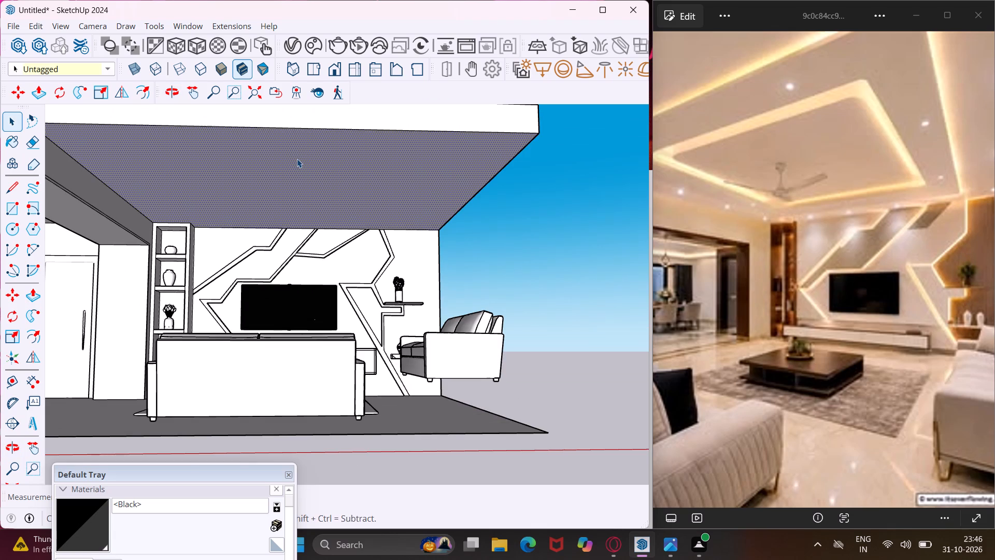
pyautogui.click(41, 336)
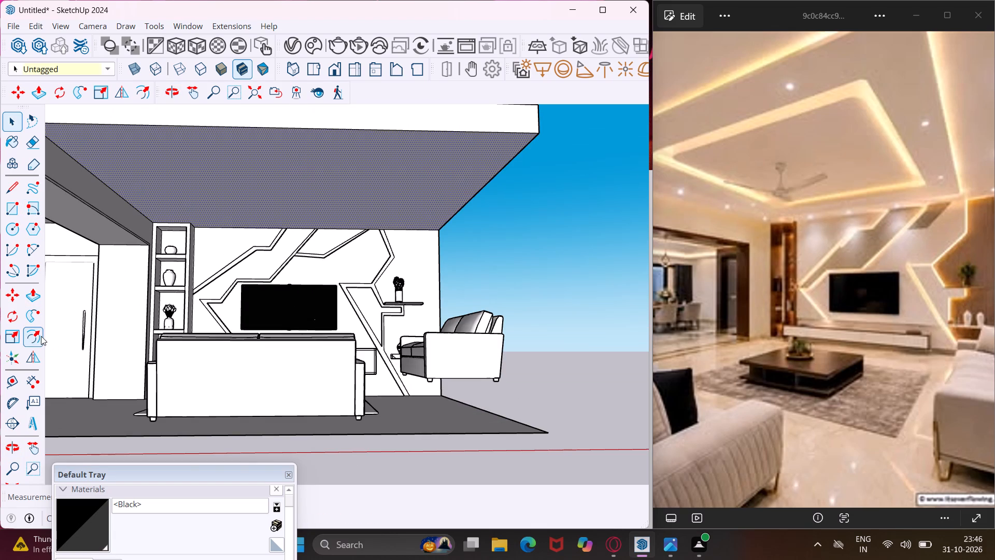
pyautogui.click(271, 135)
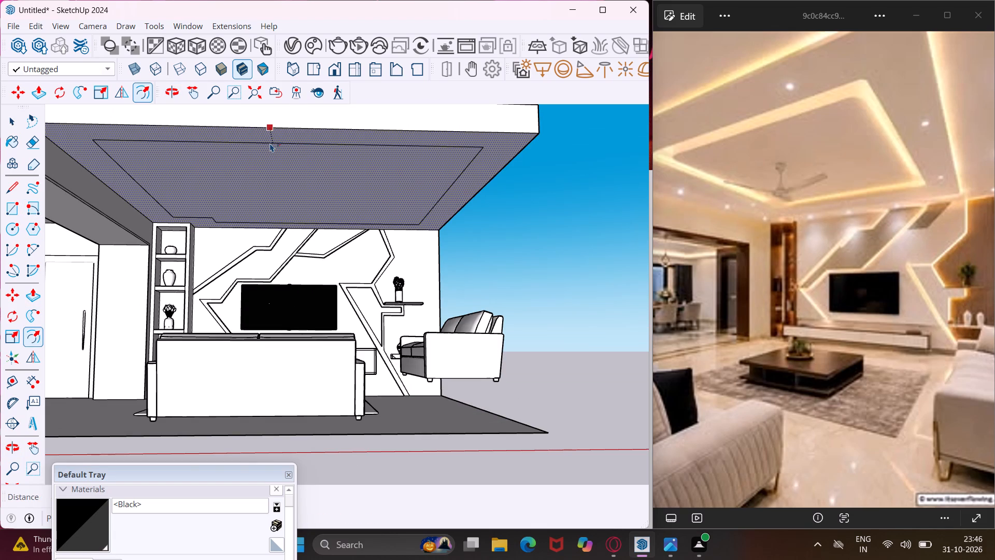
pyautogui.moveTo(270, 143); pyautogui.dragTo(280, 95, button='middle')
pyautogui.scroll(-1, 277, 120)
pyautogui.scroll(3, 277, 120)
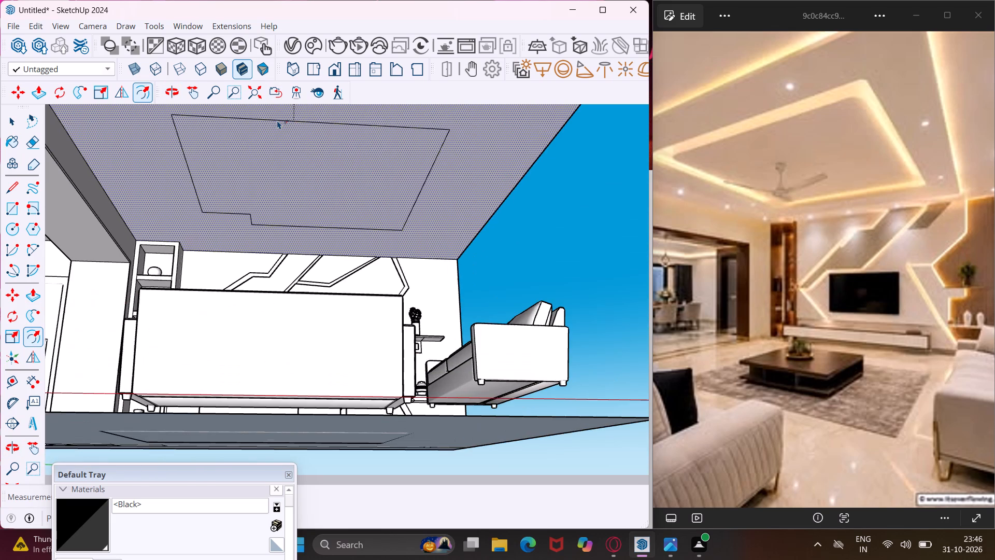
pyautogui.scroll(3, 279, 116)
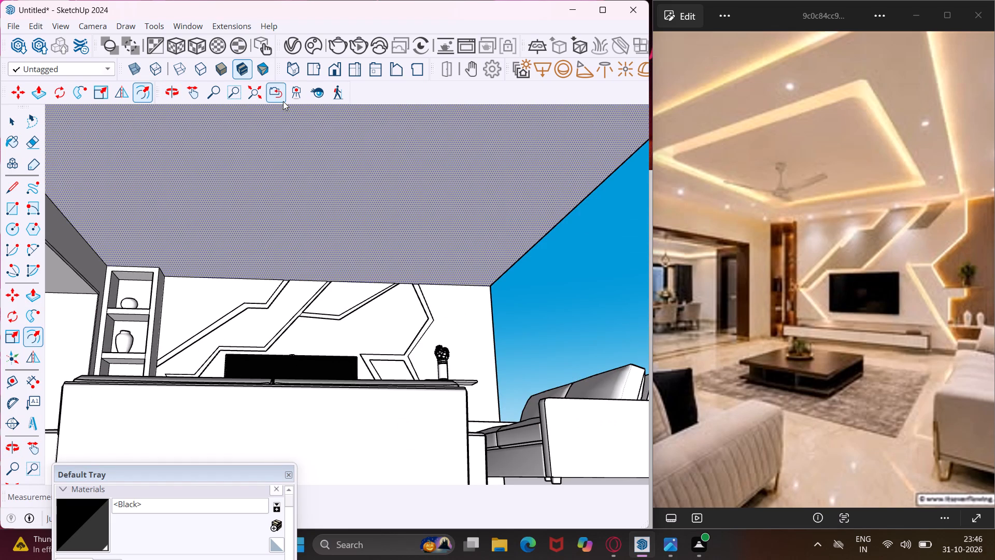
pyautogui.scroll(-7, 277, 126)
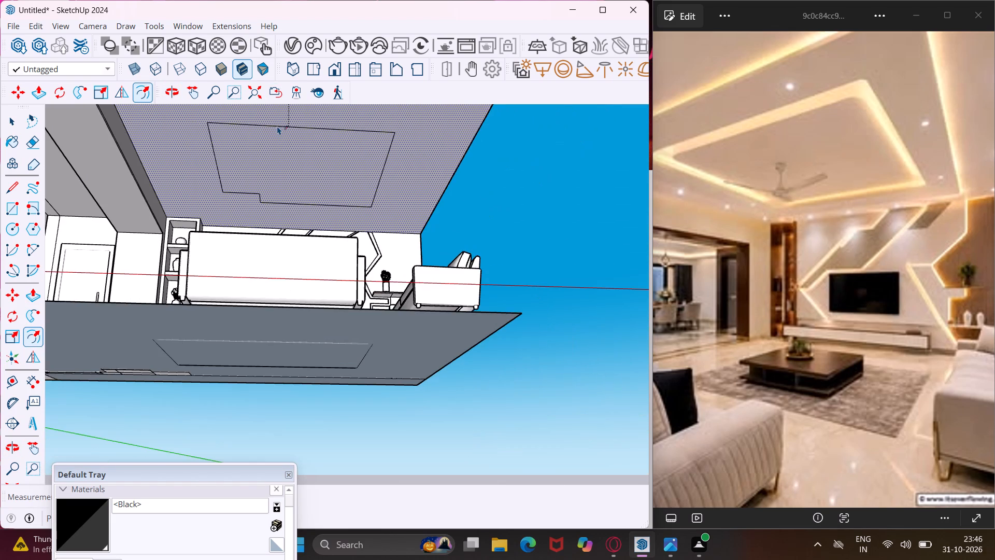
pyautogui.scroll(-8, 277, 126)
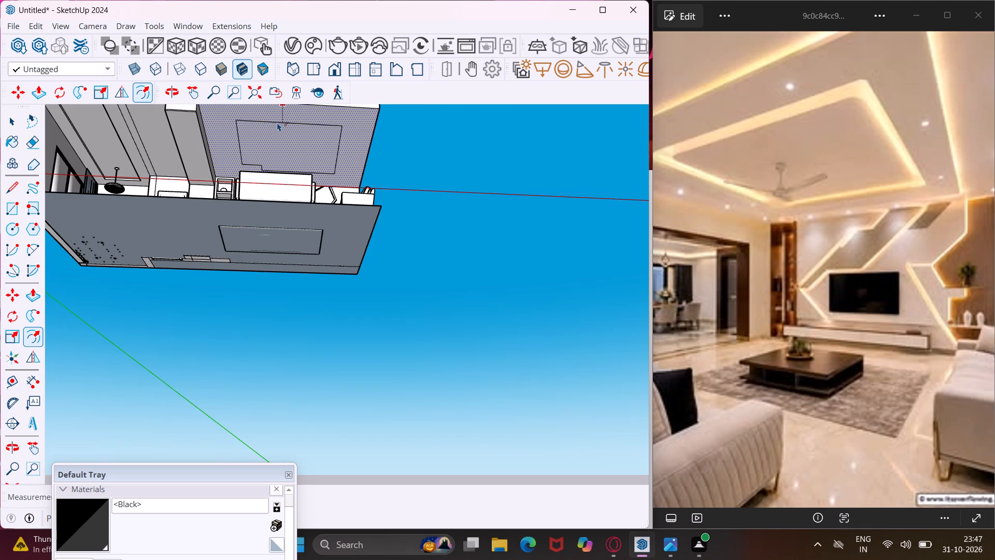
pyautogui.moveTo(277, 122); pyautogui.dragTo(283, 148, button='middle')
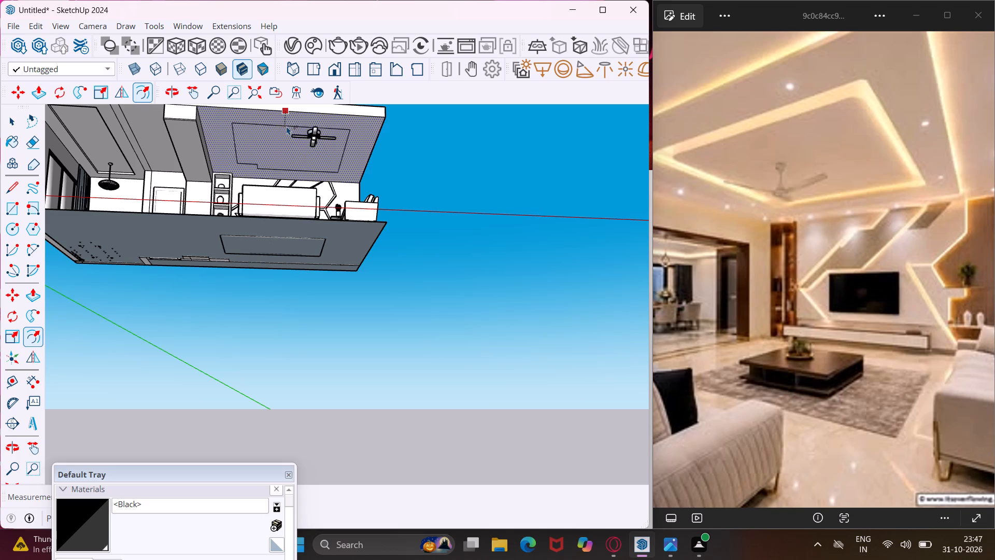
pyautogui.click(287, 123)
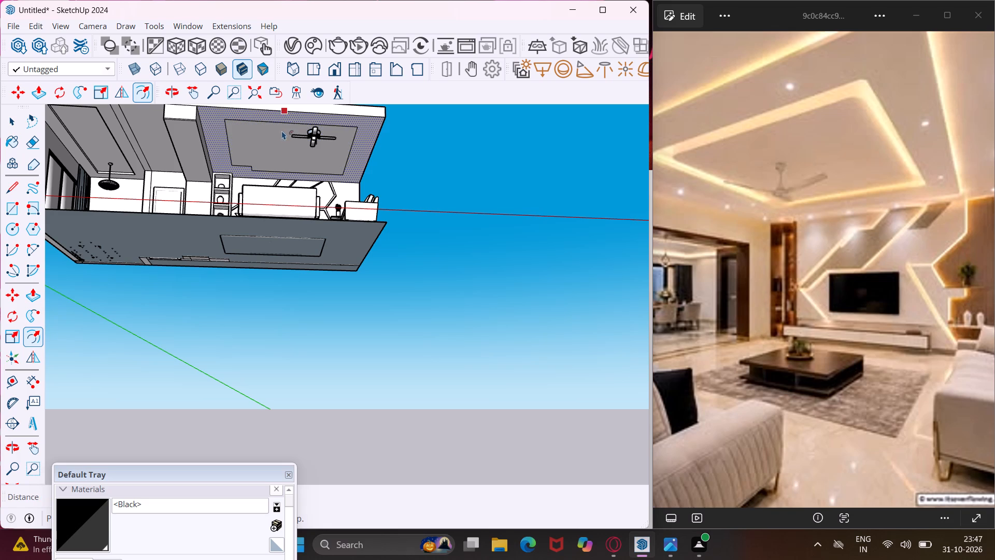
pyautogui.press('Escape')
pyautogui.press('space')
pyautogui.press('space')
pyautogui.press('Escape')
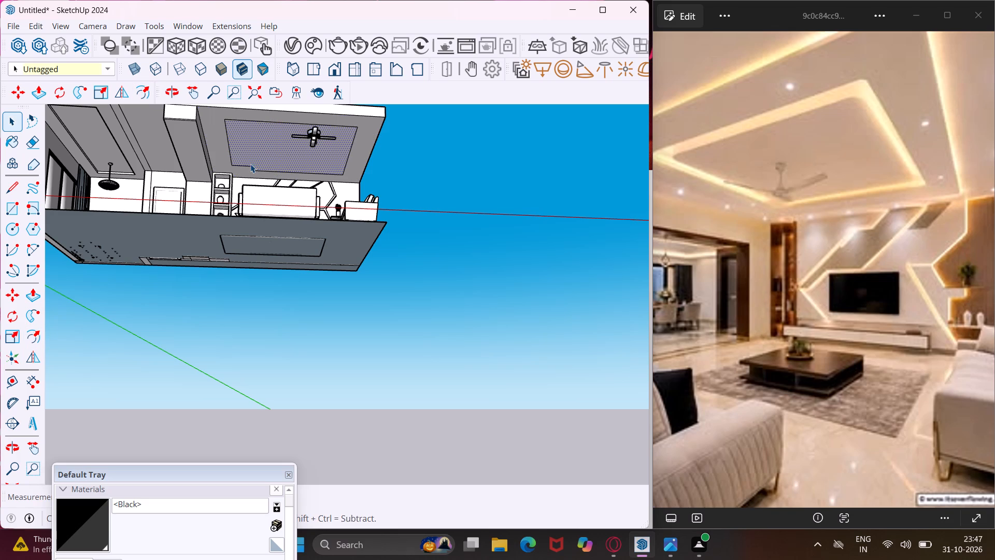
# Move the short stepped edge of the new panel outline onto the adjoining edge's endpoint to straighten the side facing the TV wall.
pyautogui.scroll(13, 250, 166)
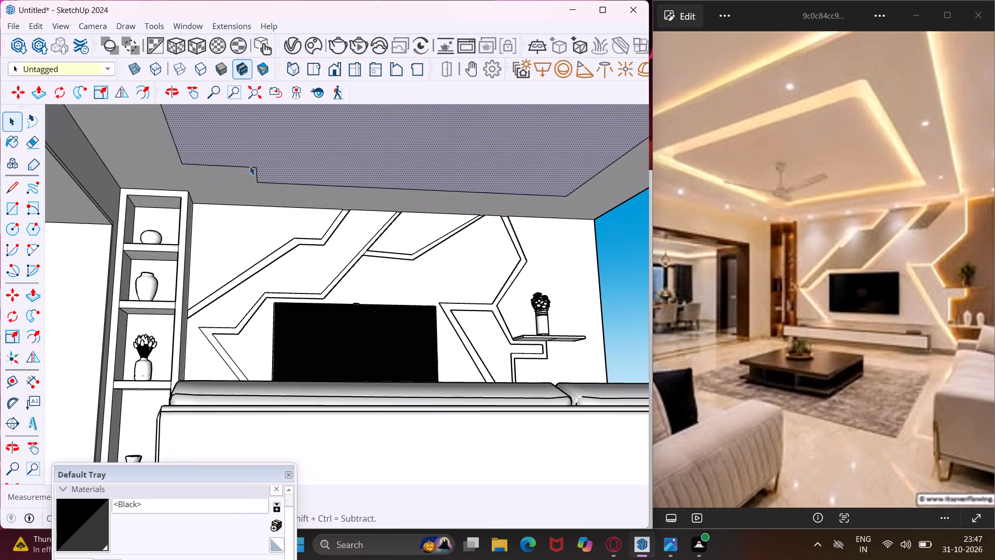
pyautogui.click(250, 167)
pyautogui.press('m')
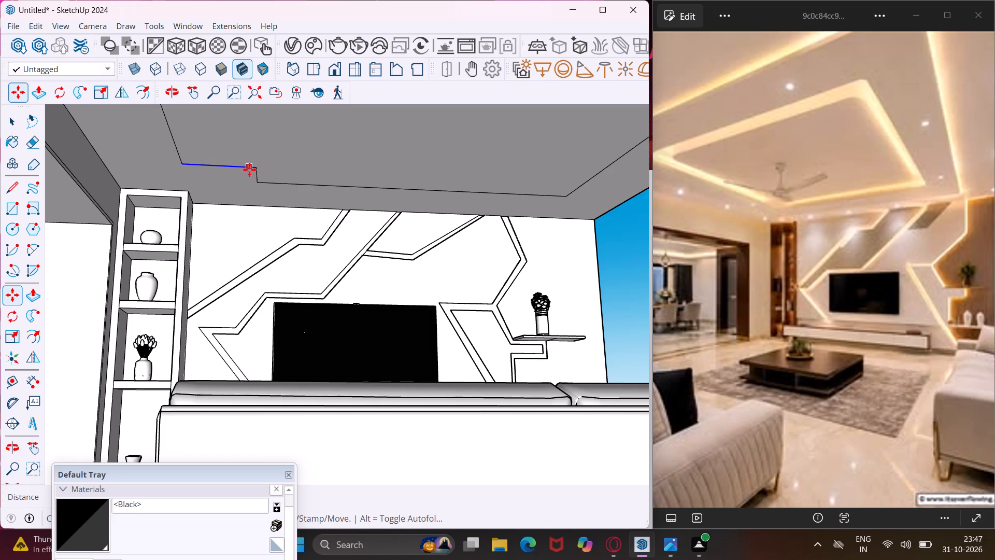
pyautogui.click(254, 170)
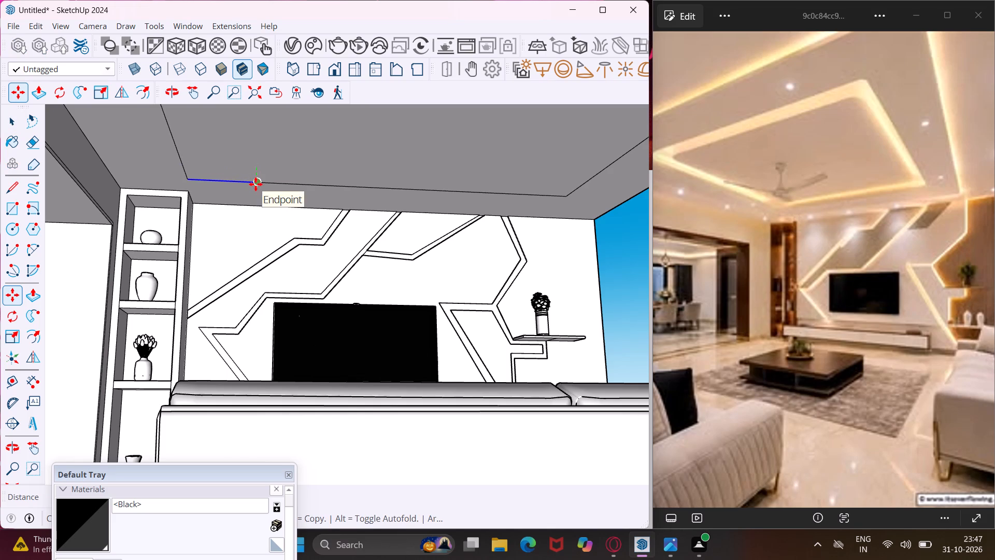
pyautogui.click(255, 184)
pyautogui.press('Escape')
pyautogui.press('space')
# Offset the living-area ceiling panel's outline inward twice to draw two smaller nested panels.
pyautogui.scroll(-4, 106, 160)
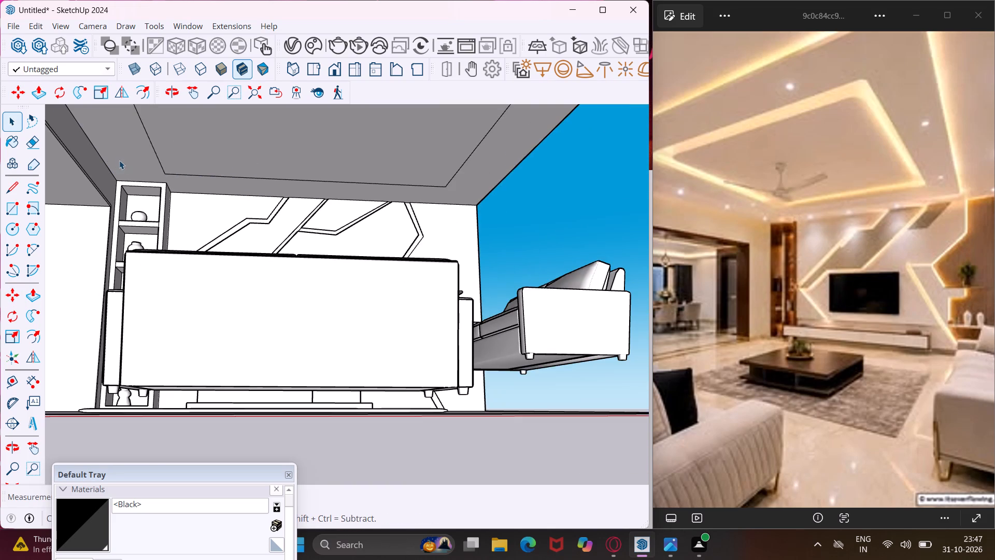
pyautogui.scroll(-4, 124, 156)
pyautogui.scroll(-11, 184, 137)
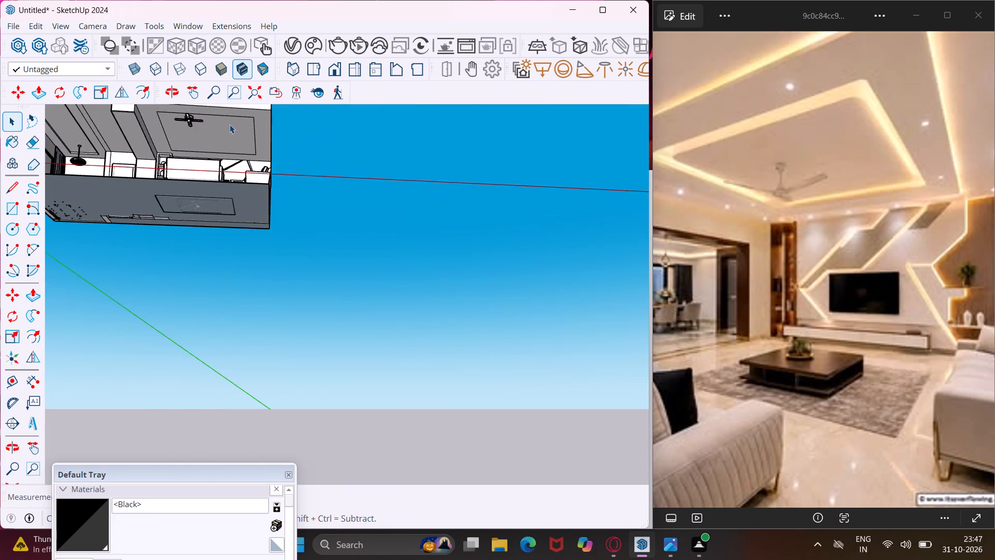
pyautogui.scroll(8, 230, 123)
pyautogui.click(238, 123)
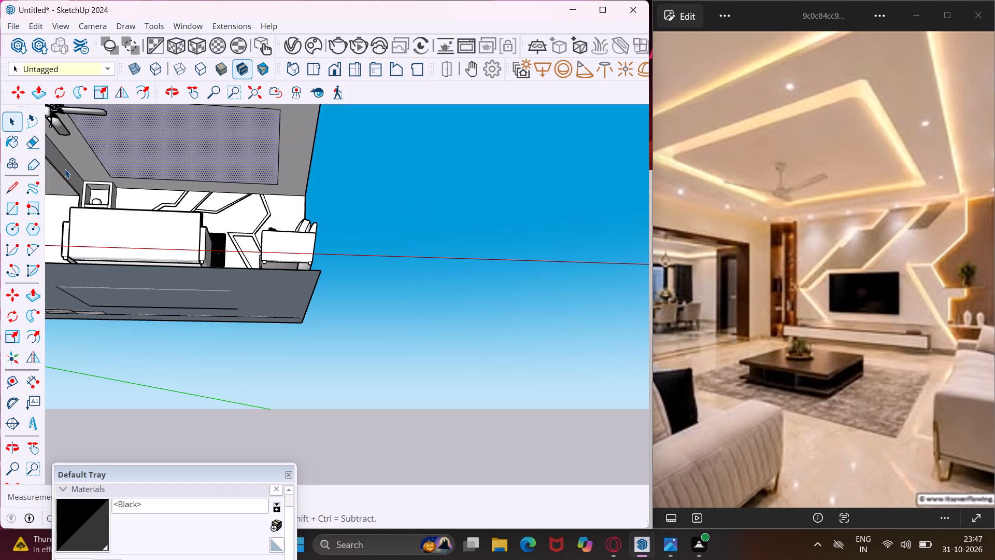
pyautogui.moveTo(30, 335); pyautogui.dragTo(35, 335)
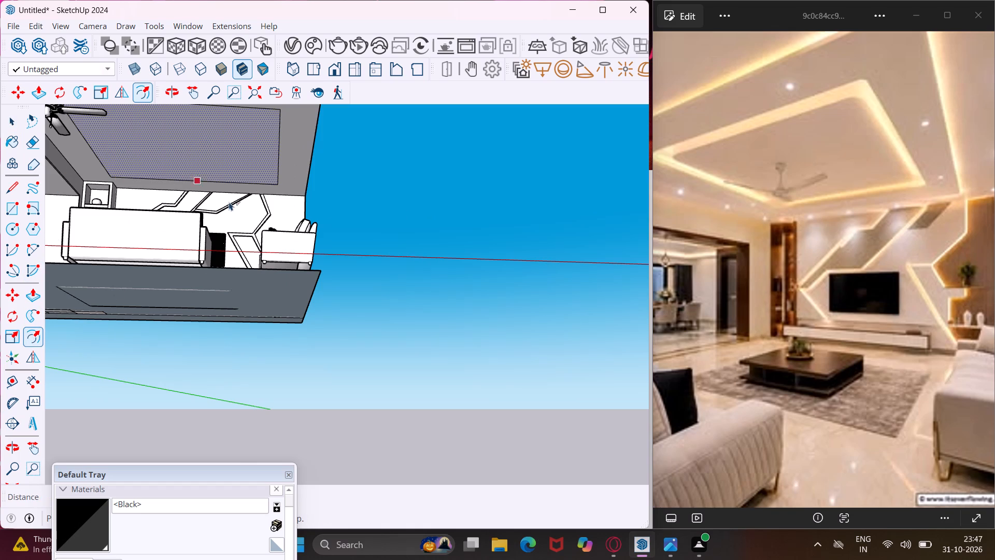
pyautogui.click(260, 165)
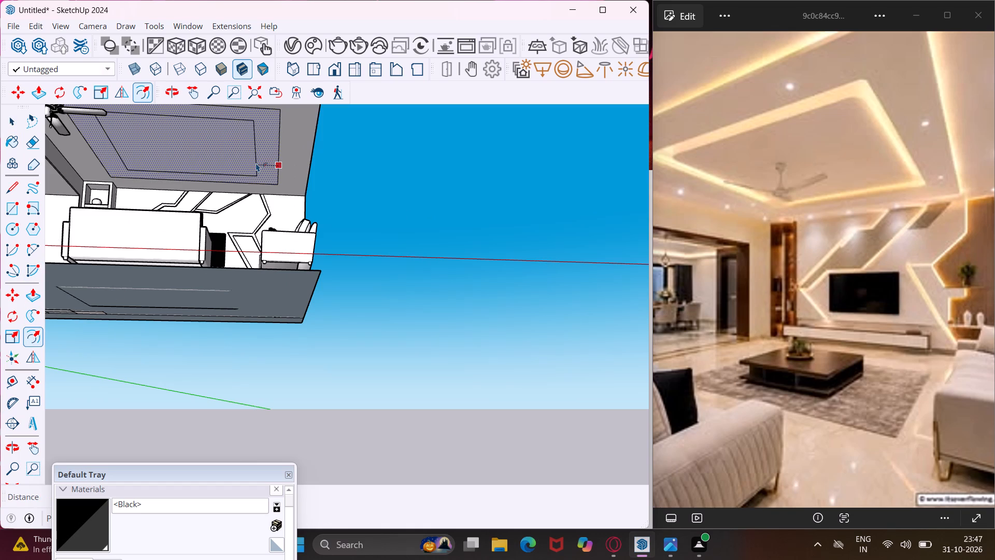
pyautogui.click(256, 163)
pyautogui.press('Escape')
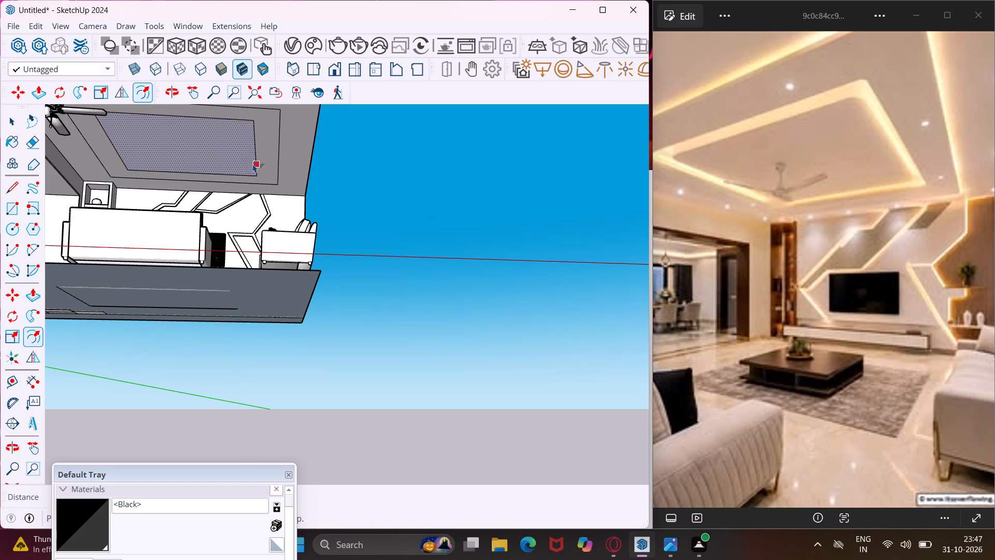
pyautogui.click(253, 164)
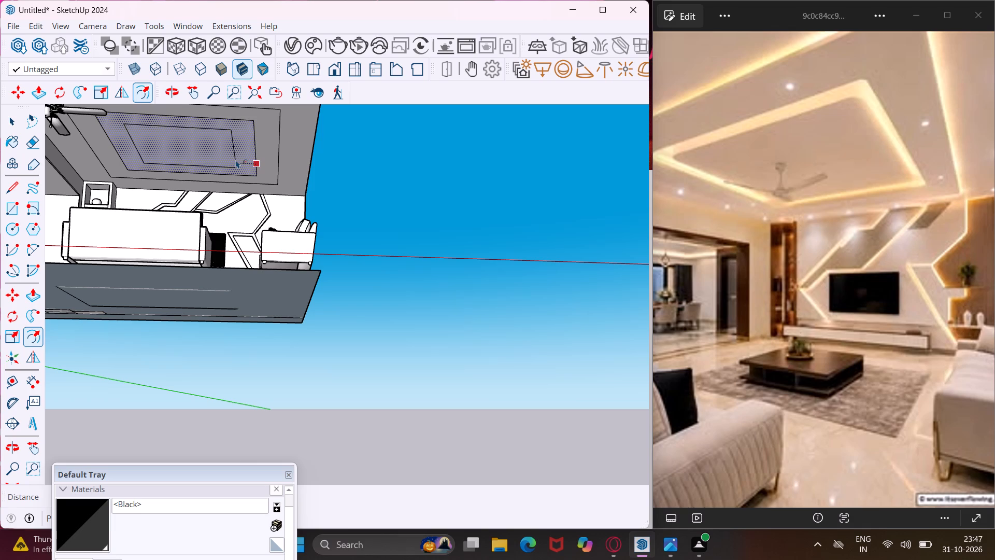
pyautogui.click(236, 160)
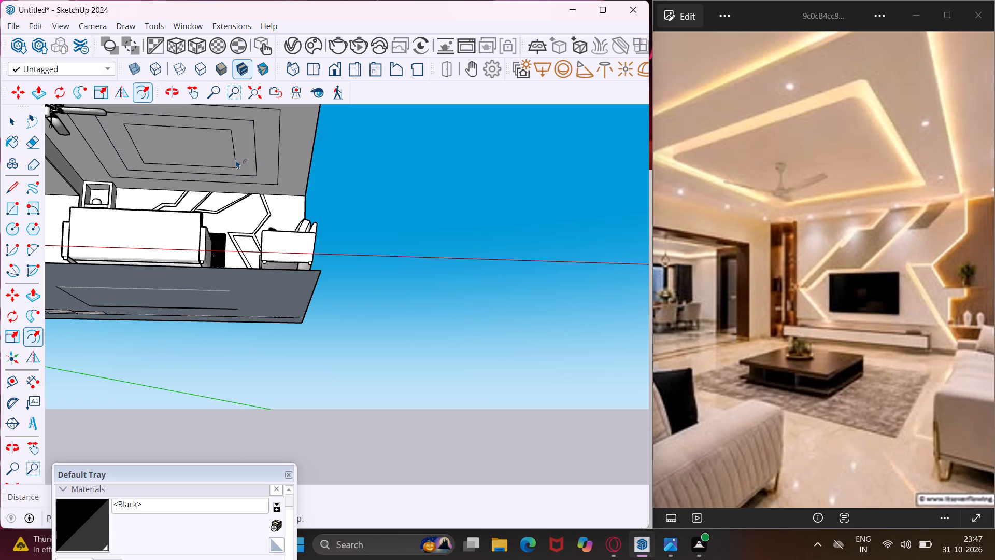
pyautogui.press('Escape')
pyautogui.press('space')
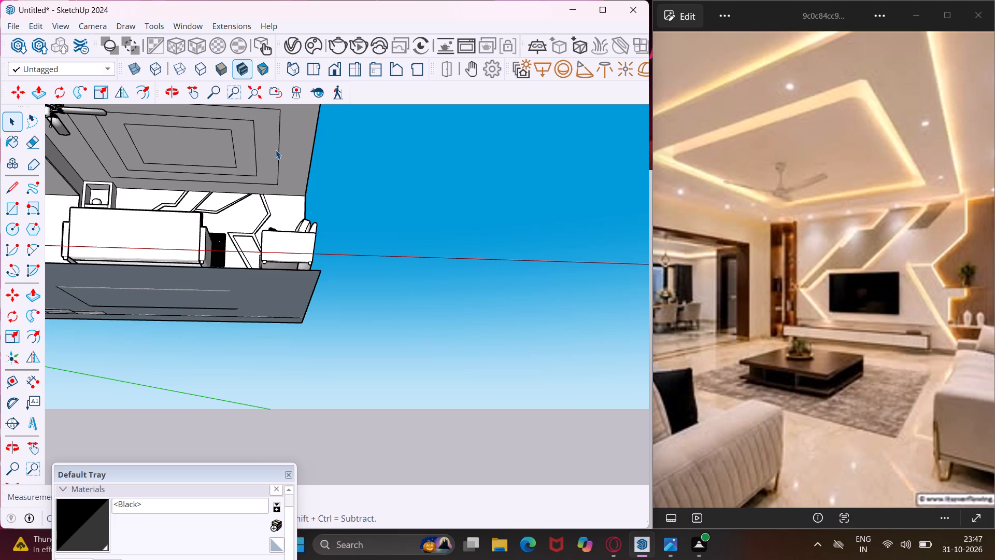
# Pull the ceiling's outer ring between the first two offset outlines slightly down, and lower the innermost panel by the same distance.
pyautogui.click(276, 150)
pyautogui.press('p')
pyautogui.click(273, 149)
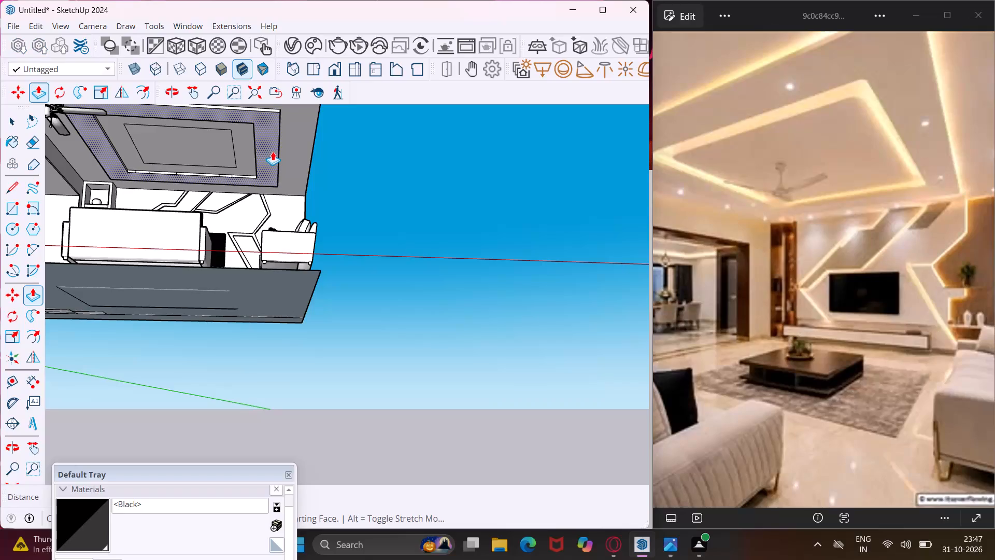
pyautogui.click(273, 151)
pyautogui.scroll(4, 218, 157)
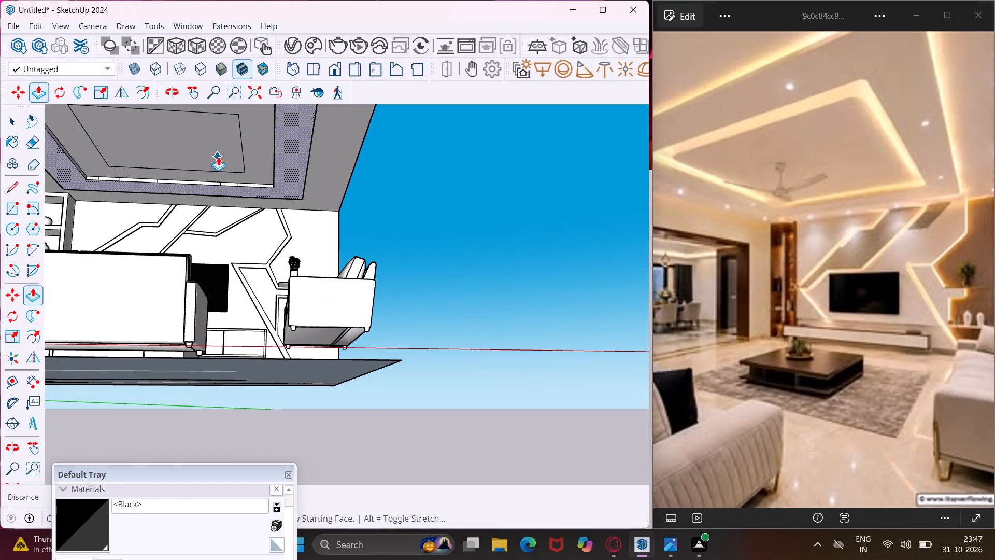
pyautogui.press('Escape')
pyautogui.doubleClick(219, 157)
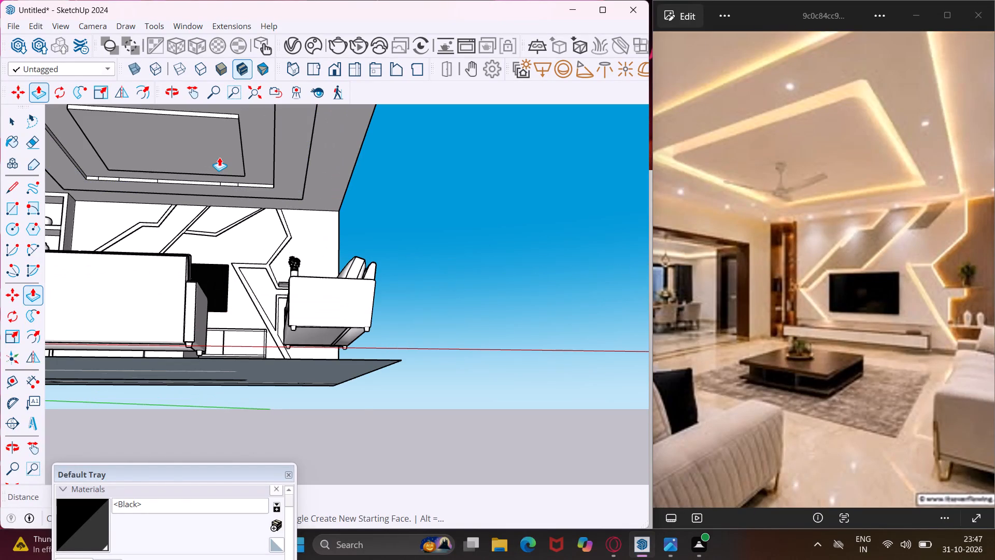
pyautogui.scroll(-5, 219, 157)
pyautogui.moveTo(219, 157); pyautogui.dragTo(249, 191, button='middle')
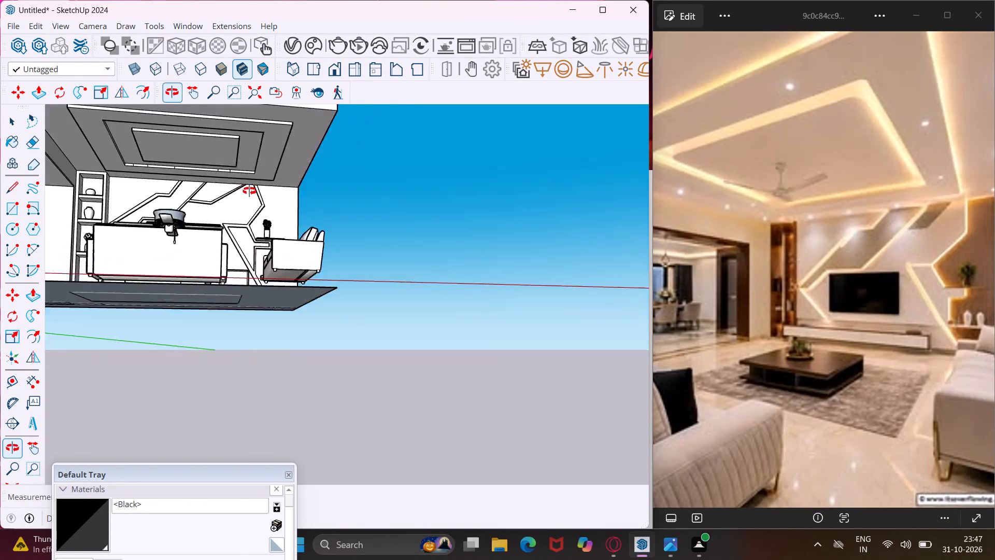
pyautogui.moveTo(249, 191); pyautogui.dragTo(300, 221, button='middle')
pyautogui.scroll(-6, 208, 169)
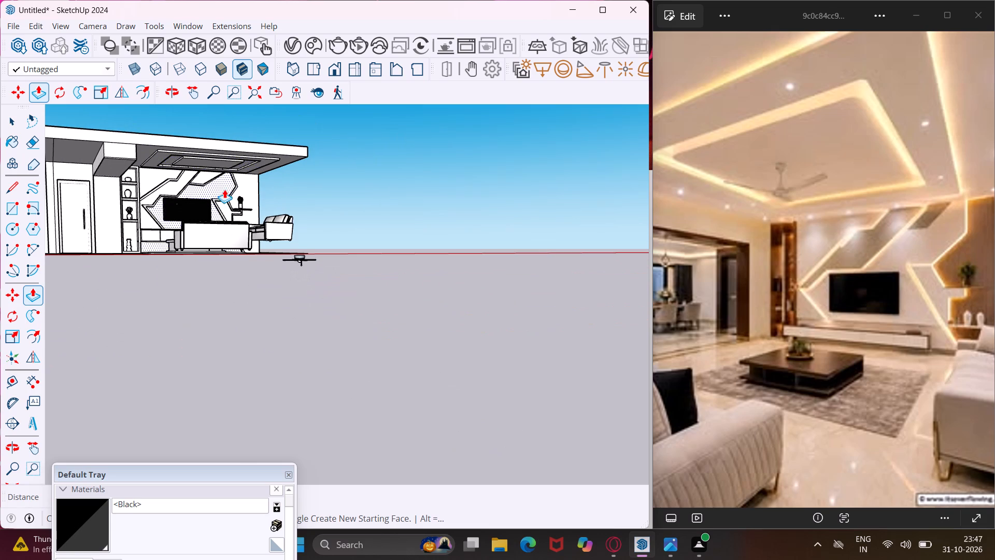
pyautogui.press('Escape')
pyautogui.press('space')
pyautogui.moveTo(288, 252); pyautogui.dragTo(364, 306, button='middle')
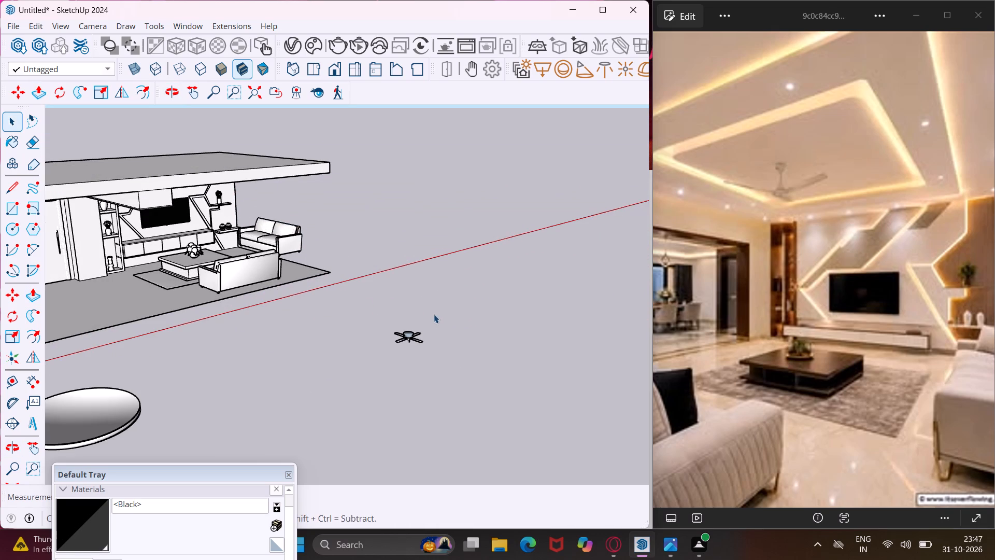
# Move the ceiling fan from outside the room up to the middle of the living area's innermost ceiling panel.
pyautogui.moveTo(432, 312); pyautogui.dragTo(387, 369)
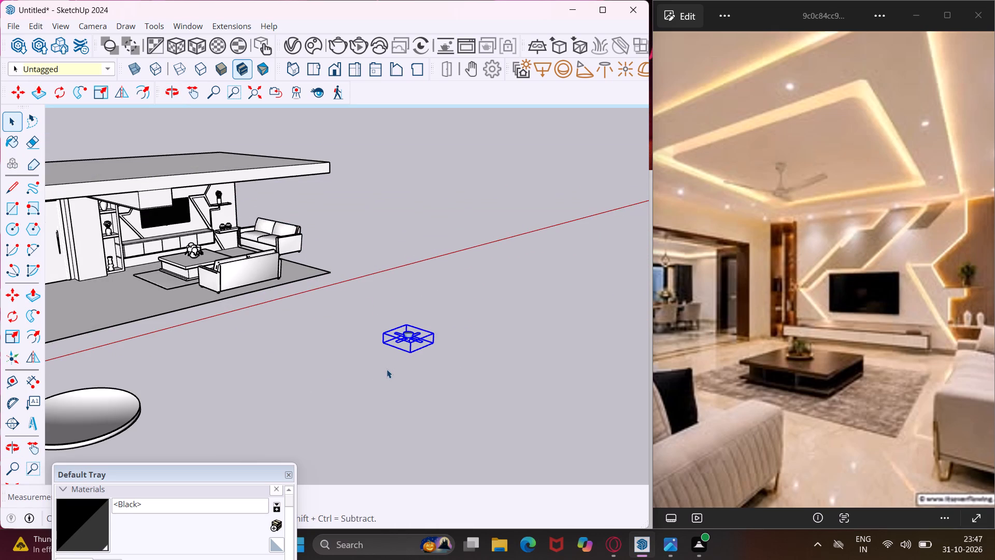
pyautogui.press('m')
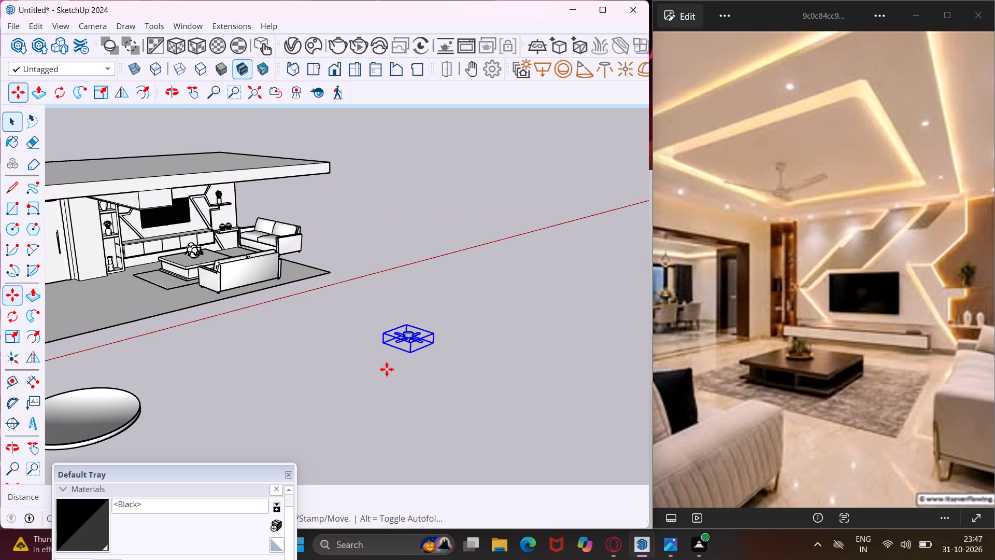
pyautogui.scroll(11, 416, 332)
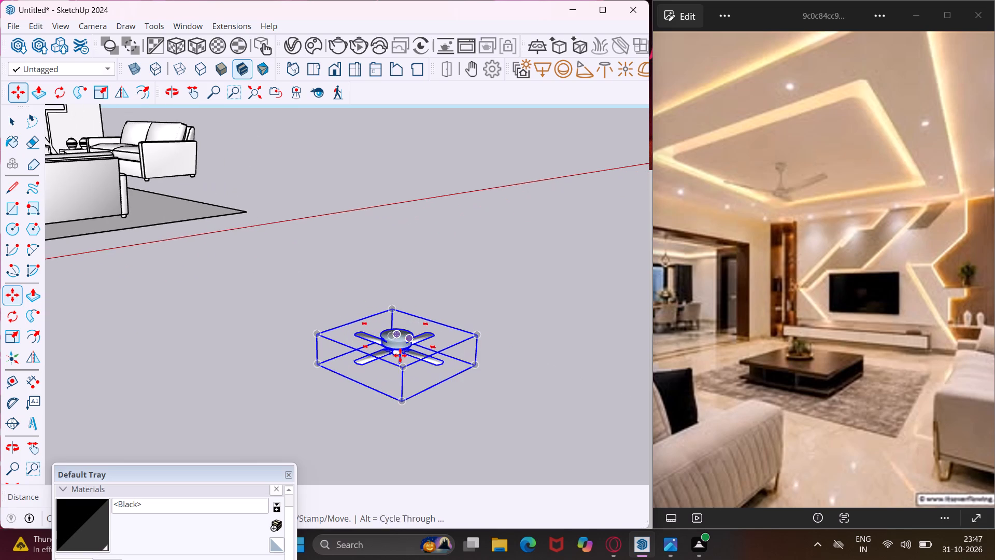
pyautogui.click(405, 368)
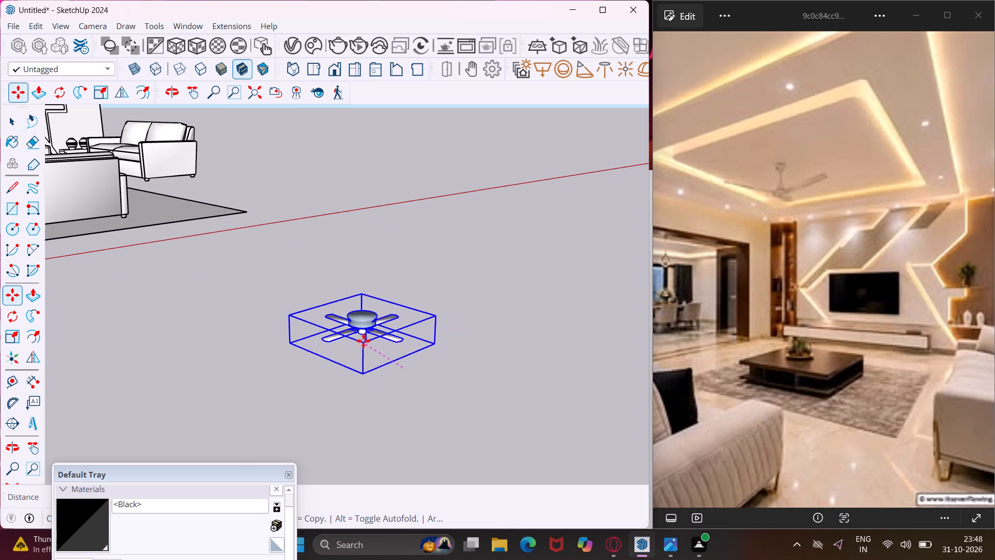
pyautogui.scroll(-16, 362, 339)
pyautogui.scroll(-5, 355, 333)
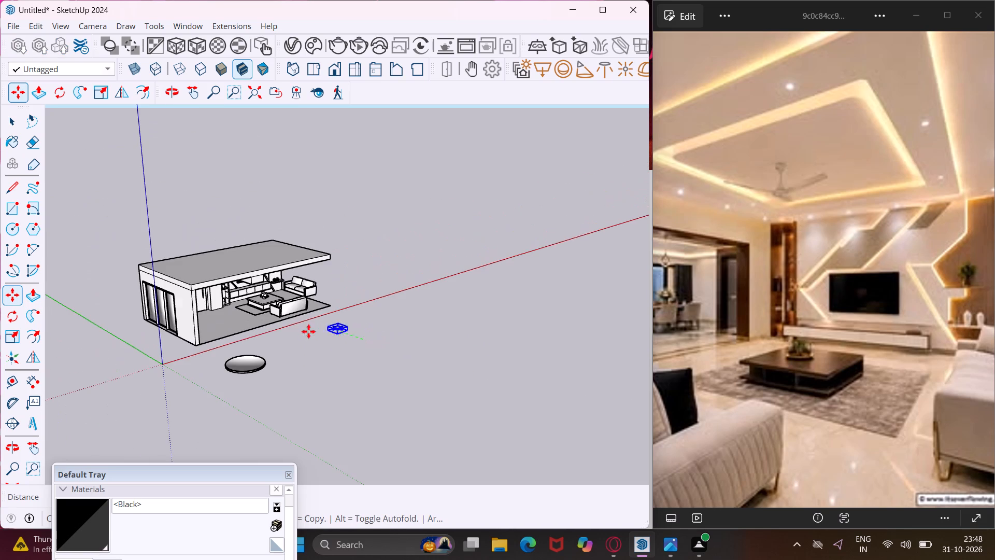
pyautogui.moveTo(308, 331); pyautogui.dragTo(242, 295, button='middle')
pyautogui.scroll(9, 248, 259)
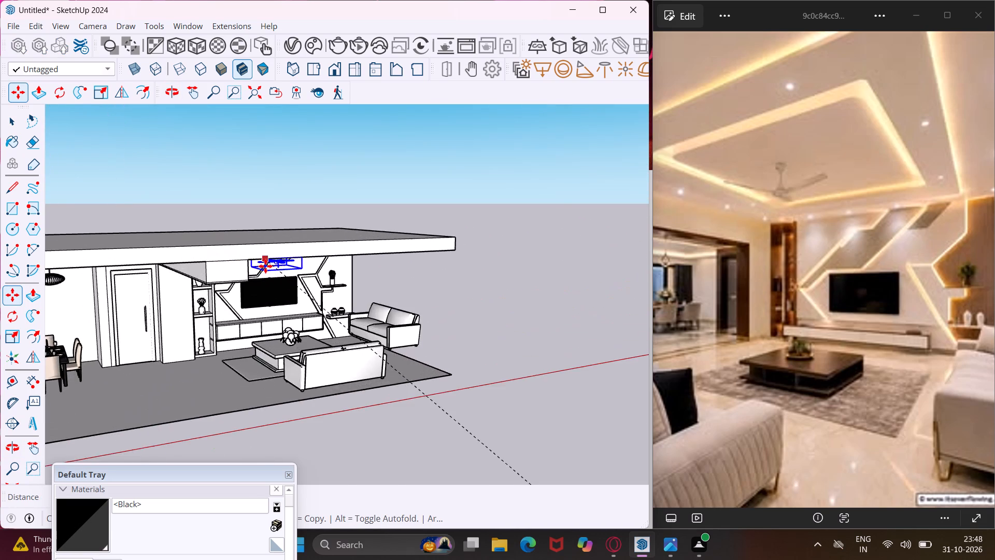
pyautogui.scroll(5, 265, 266)
pyautogui.moveTo(266, 266); pyautogui.dragTo(241, 215, button='middle')
pyautogui.scroll(1, 266, 266)
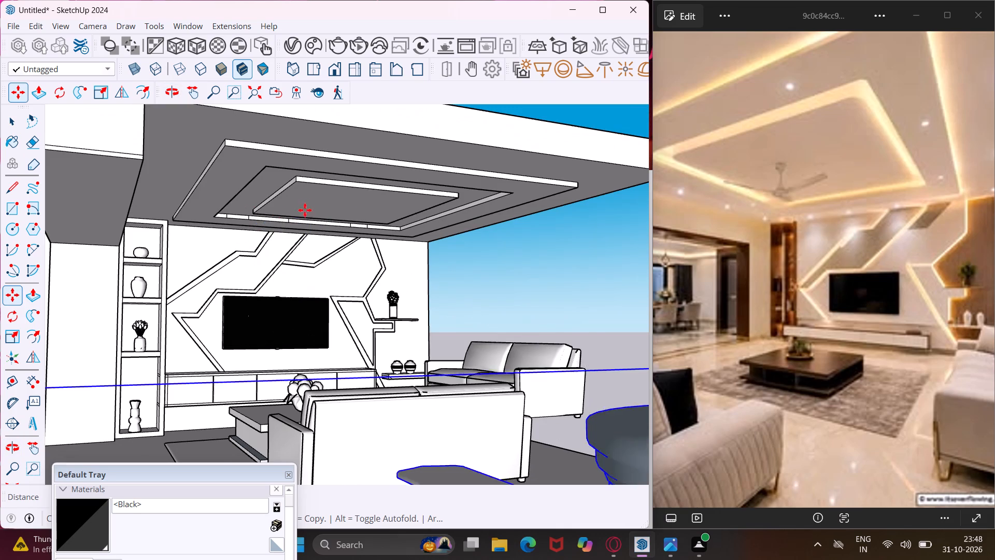
pyautogui.scroll(6, 308, 205)
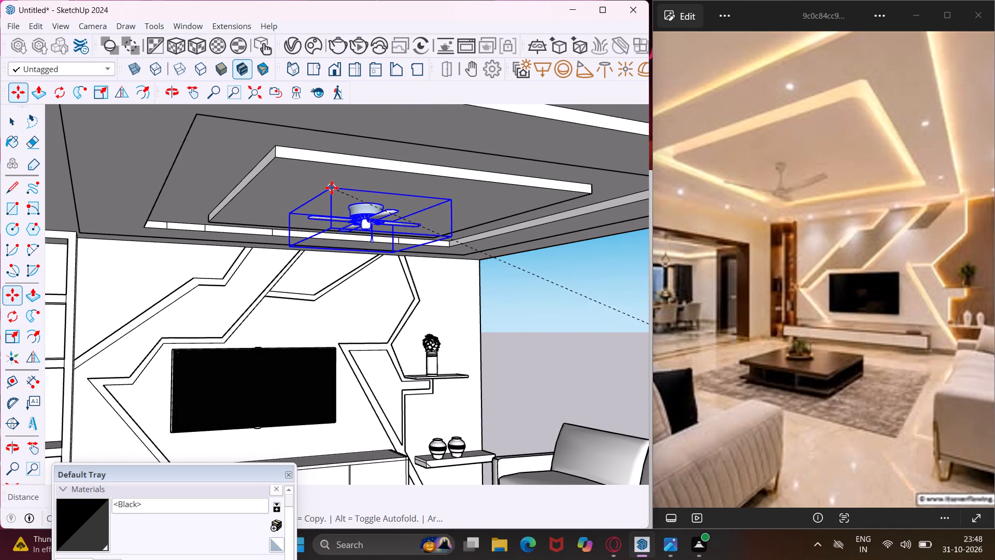
pyautogui.click(340, 187)
pyautogui.moveTo(335, 186); pyautogui.dragTo(322, 176, button='middle')
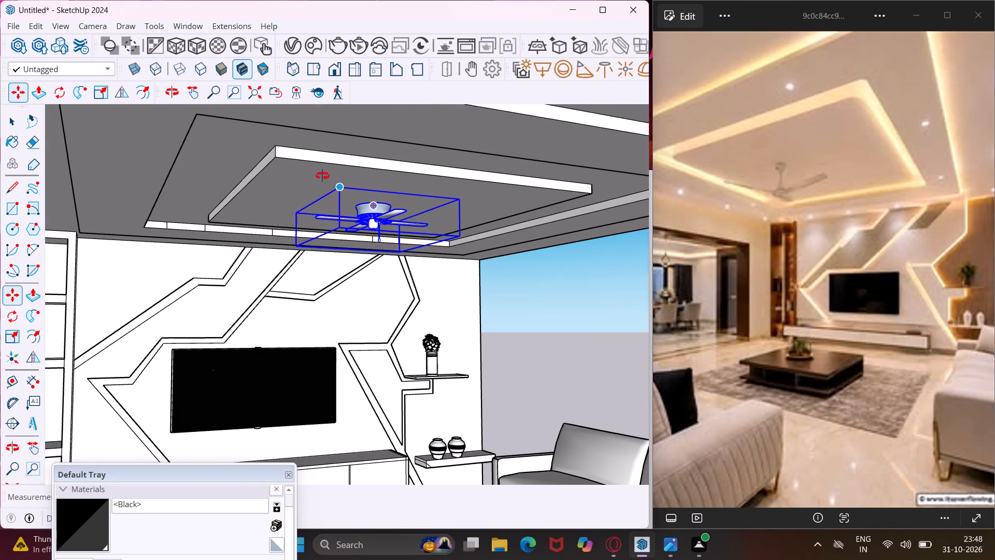
pyautogui.moveTo(322, 176); pyautogui.dragTo(278, 145, button='middle')
pyautogui.scroll(-18, 287, 187)
pyautogui.moveTo(292, 212); pyautogui.dragTo(494, 344, button='middle')
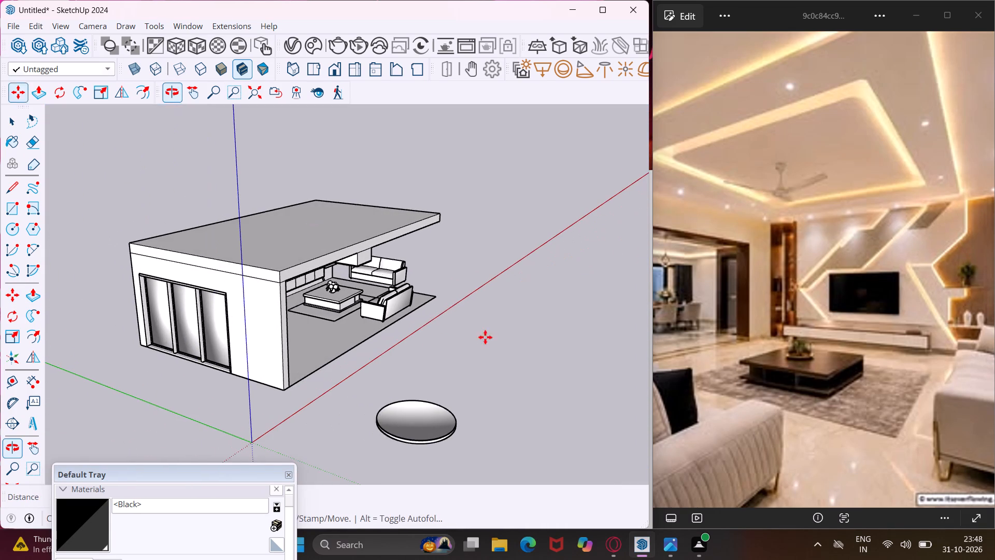
pyautogui.press('Escape')
pyautogui.press('space')
# Scale the large round disc beside the room down uniformly to the size of a small ceiling downlight.
pyautogui.scroll(-11, 206, 292)
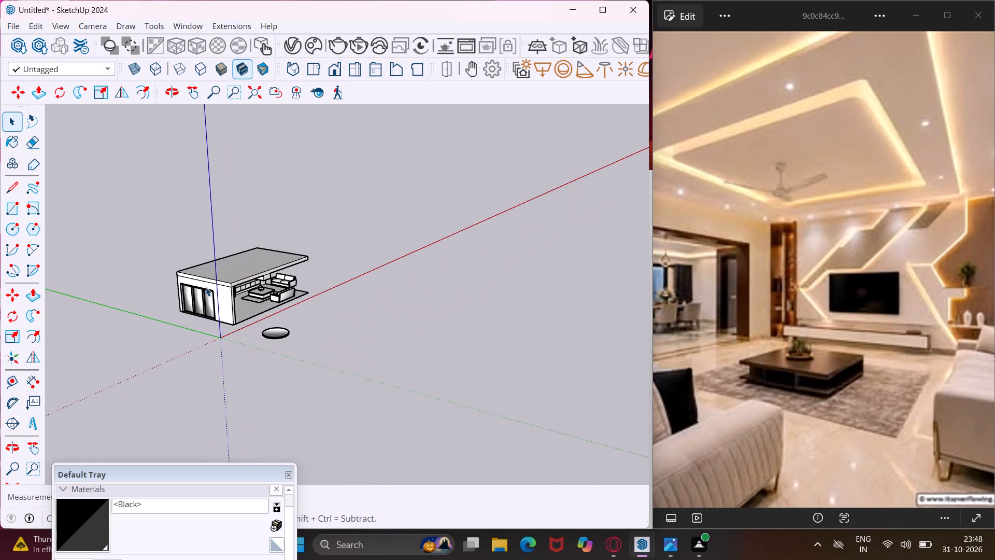
pyautogui.moveTo(260, 342); pyautogui.dragTo(367, 370, button='middle')
pyautogui.scroll(3, 396, 398)
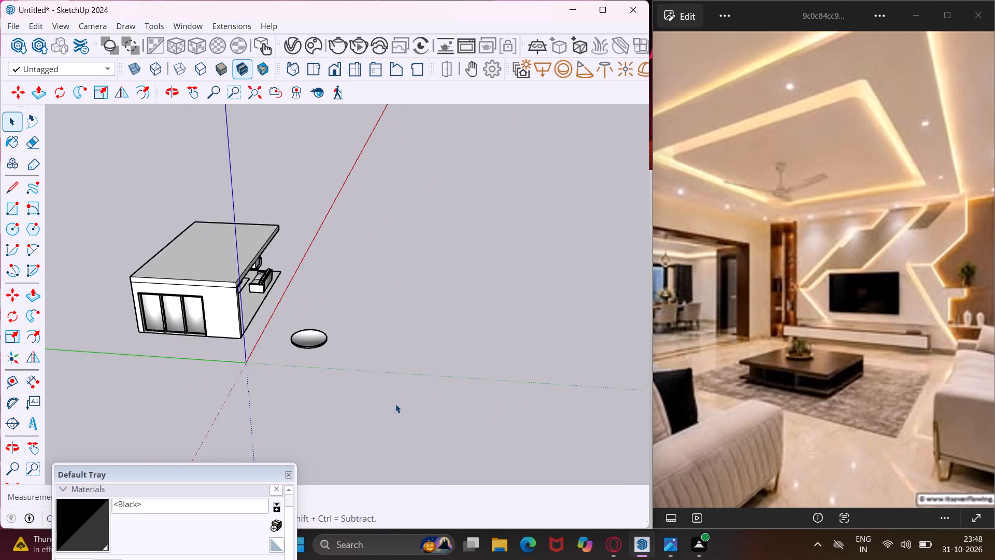
pyautogui.scroll(1, 395, 404)
pyautogui.scroll(9, 272, 331)
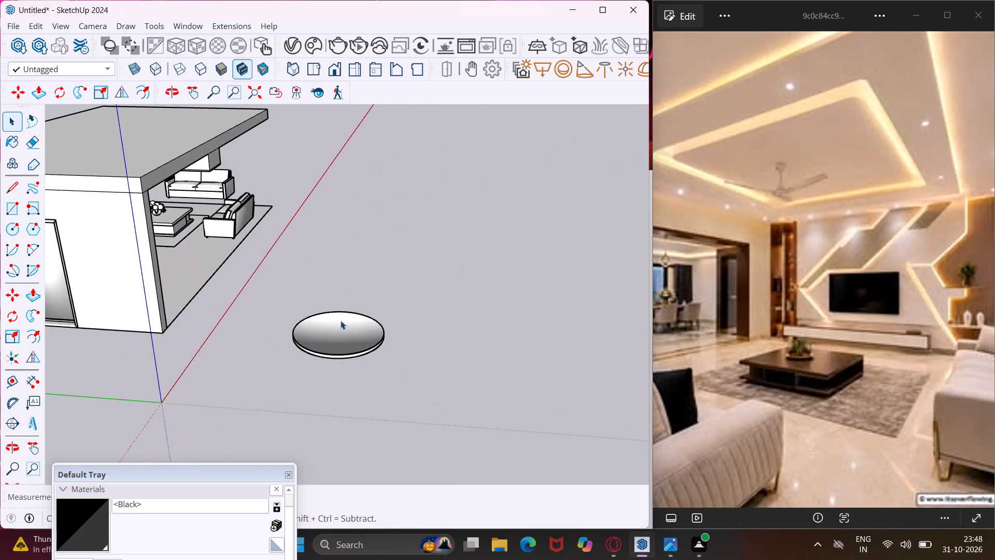
pyautogui.moveTo(438, 285); pyautogui.dragTo(285, 396)
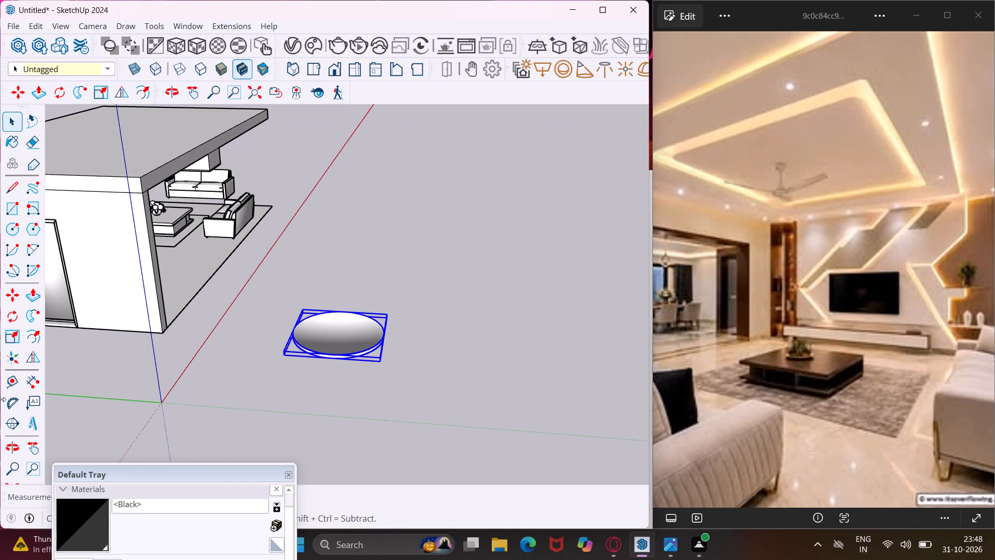
pyautogui.click(5, 328)
pyautogui.scroll(3, 291, 350)
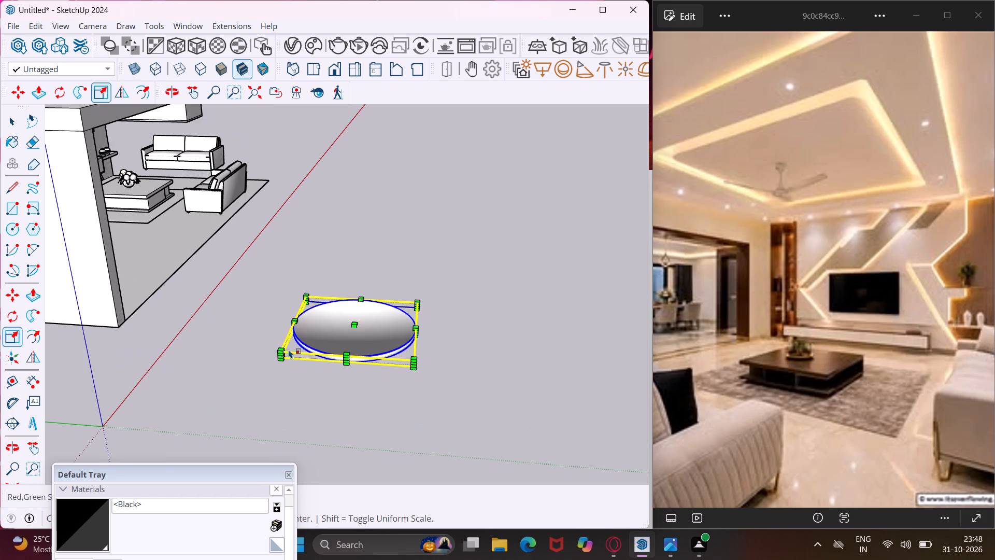
pyautogui.click(283, 350)
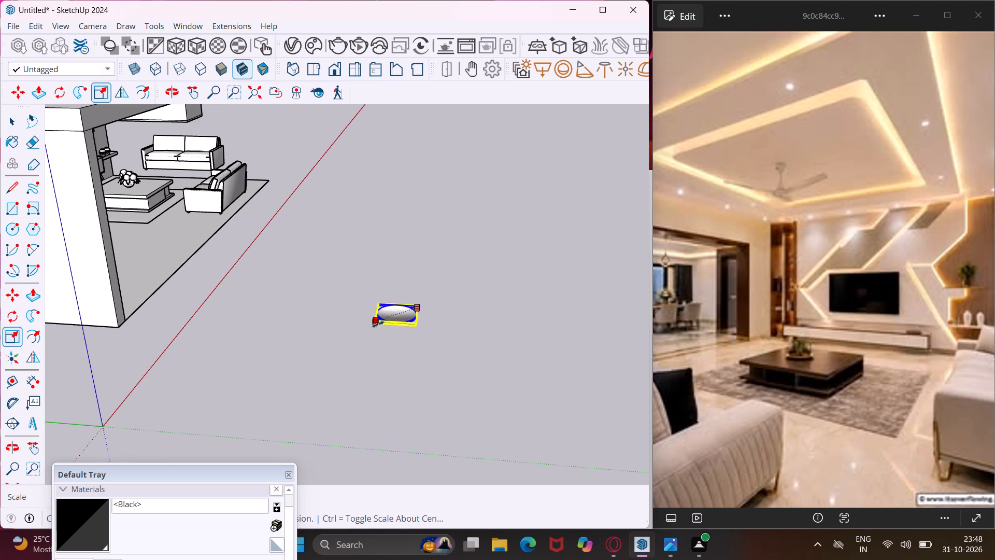
pyautogui.click(407, 312)
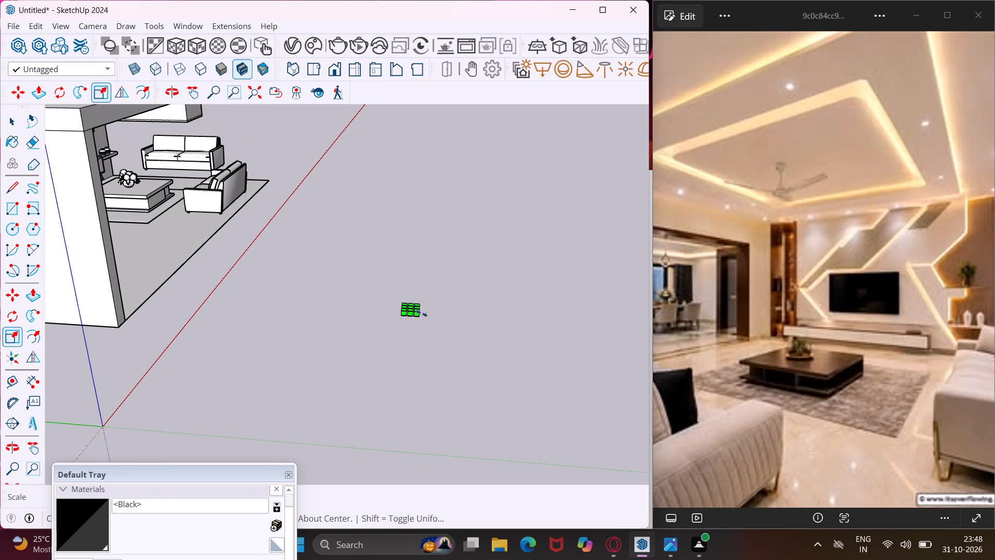
# Move the small disc light onto the living-area ceiling's outer ring, on the side opposite the TV wall.
pyautogui.press('m')
pyautogui.scroll(8, 418, 313)
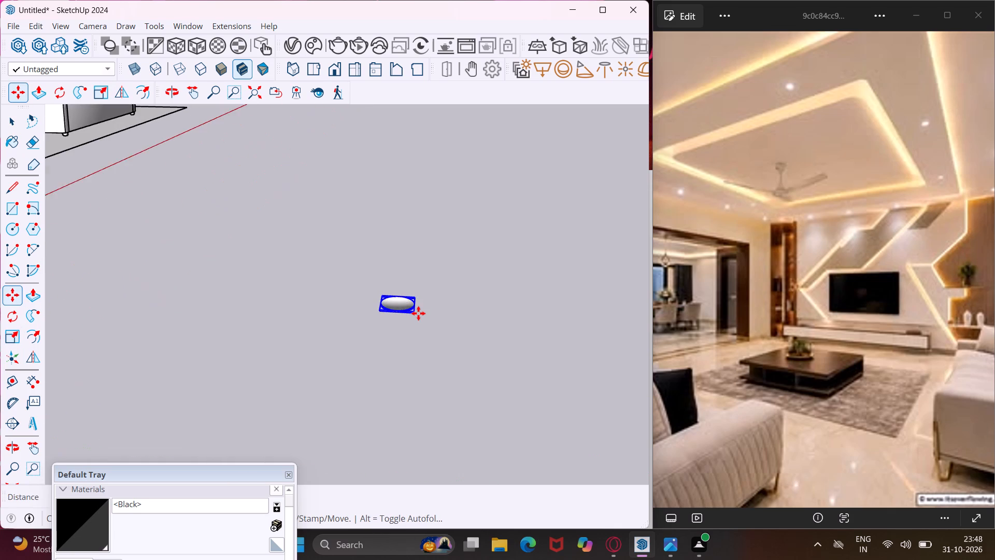
pyautogui.scroll(17, 418, 313)
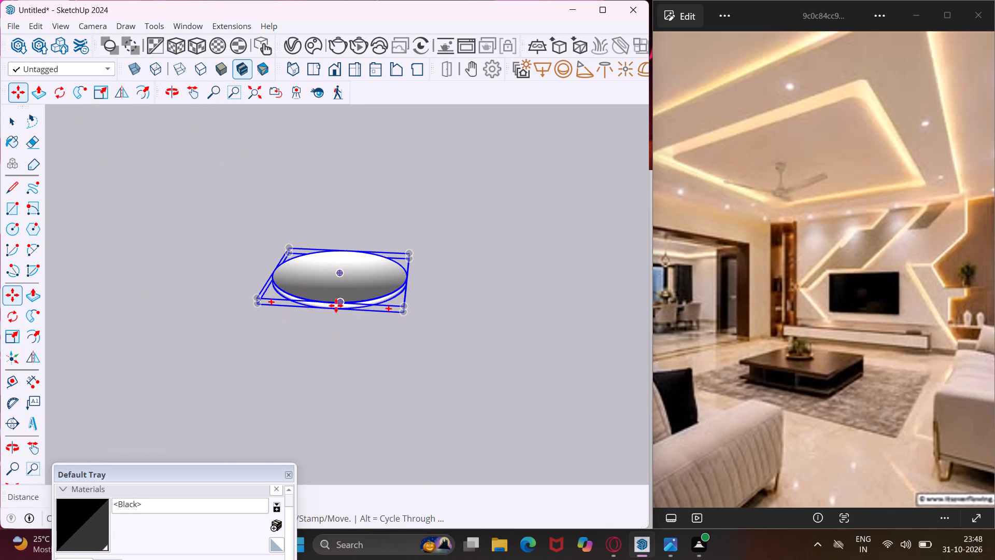
pyautogui.scroll(8, 305, 311)
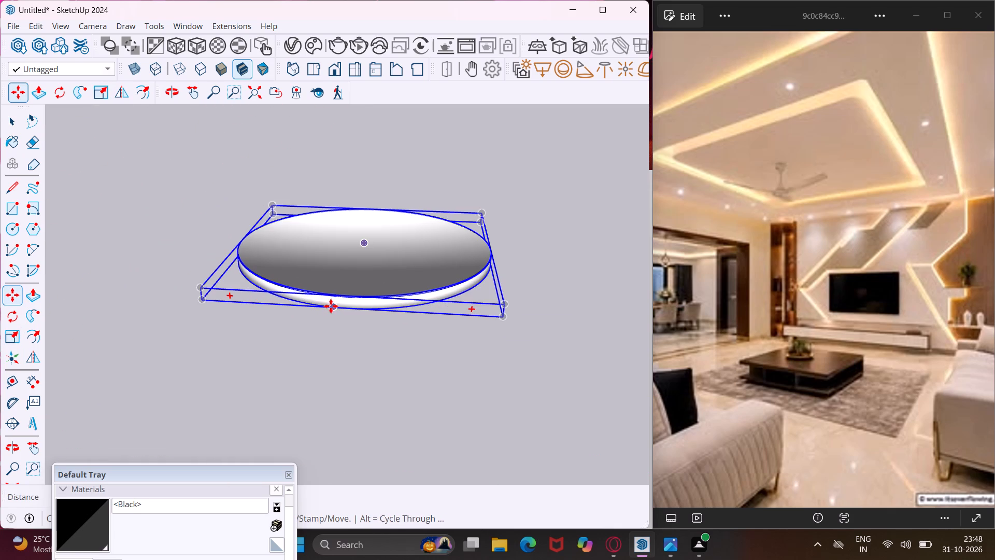
pyautogui.scroll(3, 346, 302)
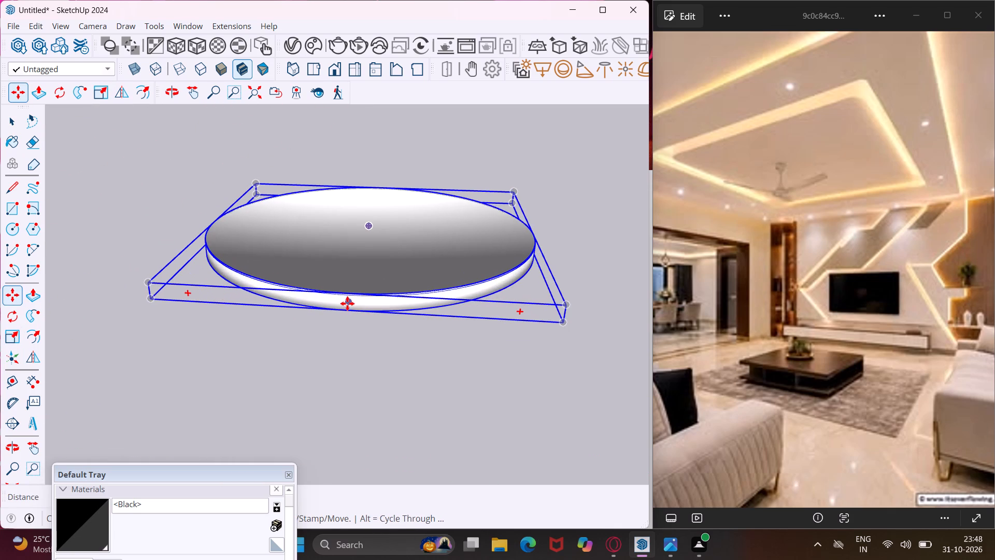
pyautogui.click(347, 303)
pyautogui.scroll(-16, 335, 275)
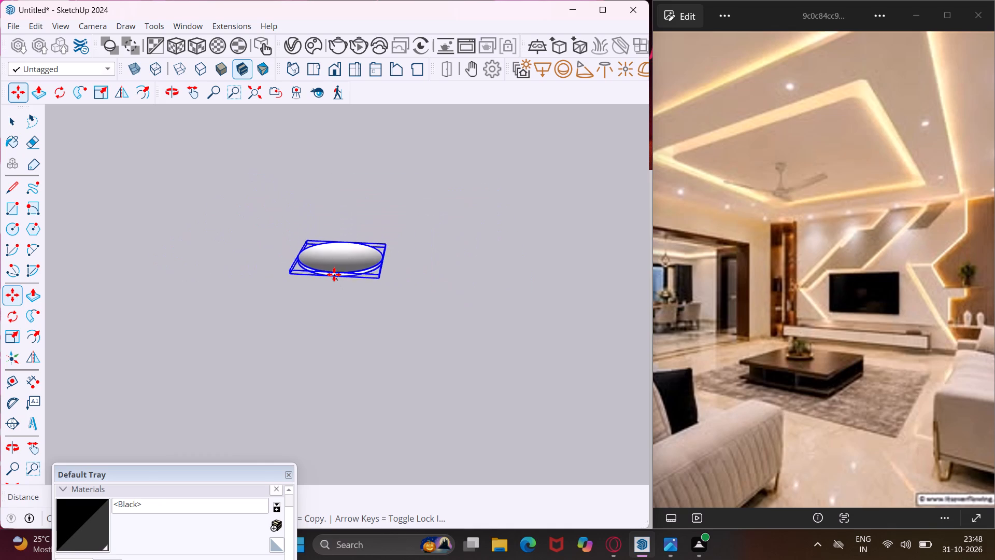
pyautogui.scroll(-15, 334, 274)
pyautogui.scroll(-12, 334, 274)
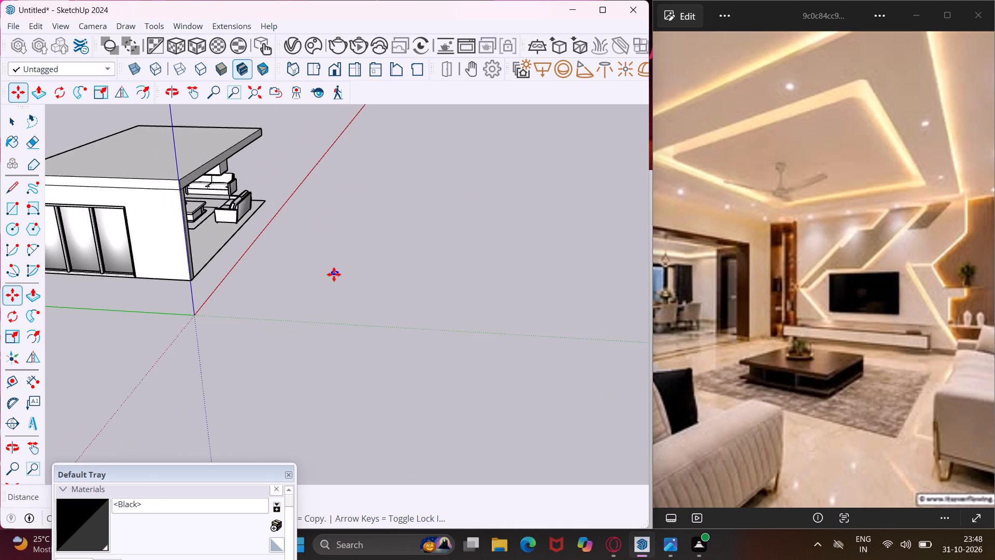
pyautogui.scroll(-5, 333, 274)
pyautogui.moveTo(333, 275); pyautogui.dragTo(191, 181, button='middle')
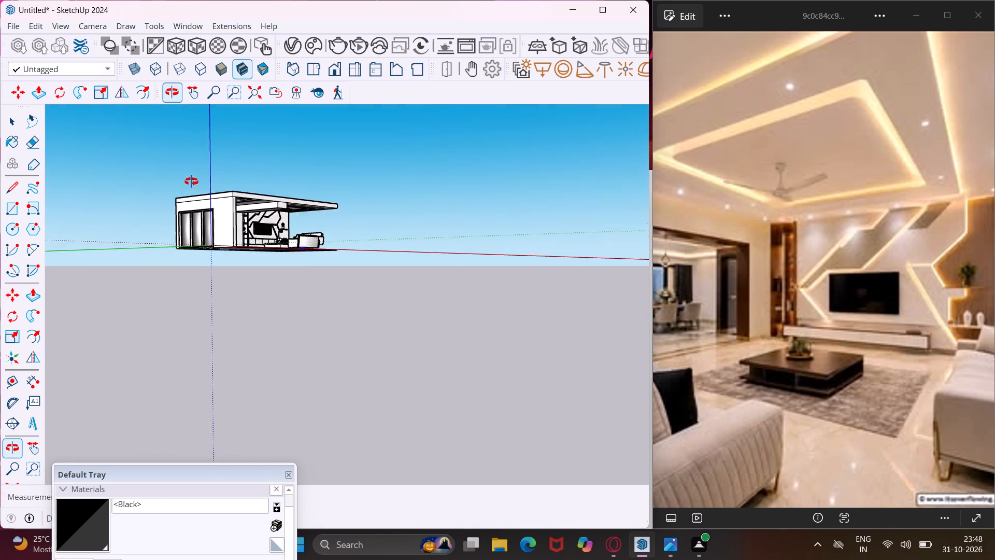
pyautogui.moveTo(191, 181); pyautogui.dragTo(169, 168, button='middle')
pyautogui.scroll(8, 292, 226)
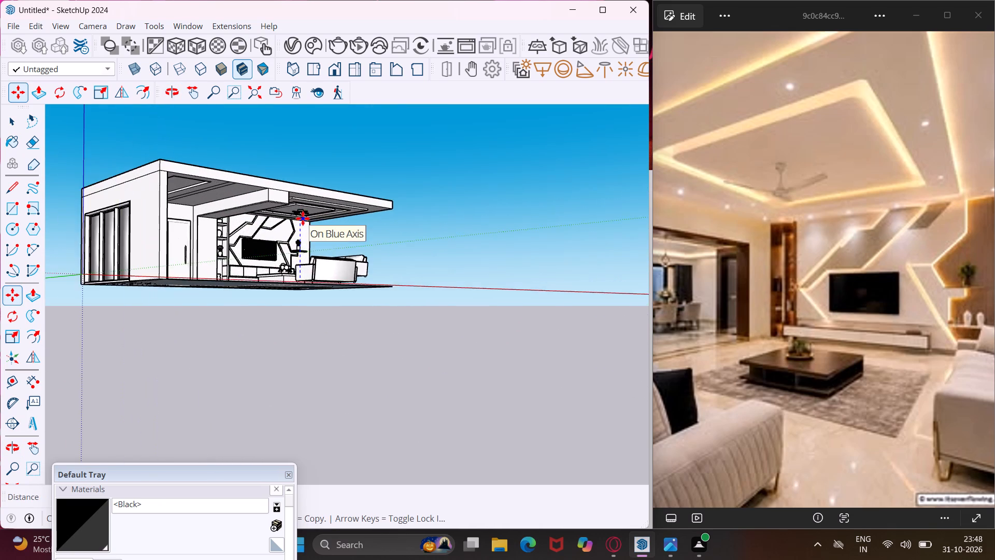
pyautogui.scroll(16, 303, 218)
pyautogui.moveTo(300, 205); pyautogui.dragTo(262, 176, button='middle')
pyautogui.scroll(4, 181, 142)
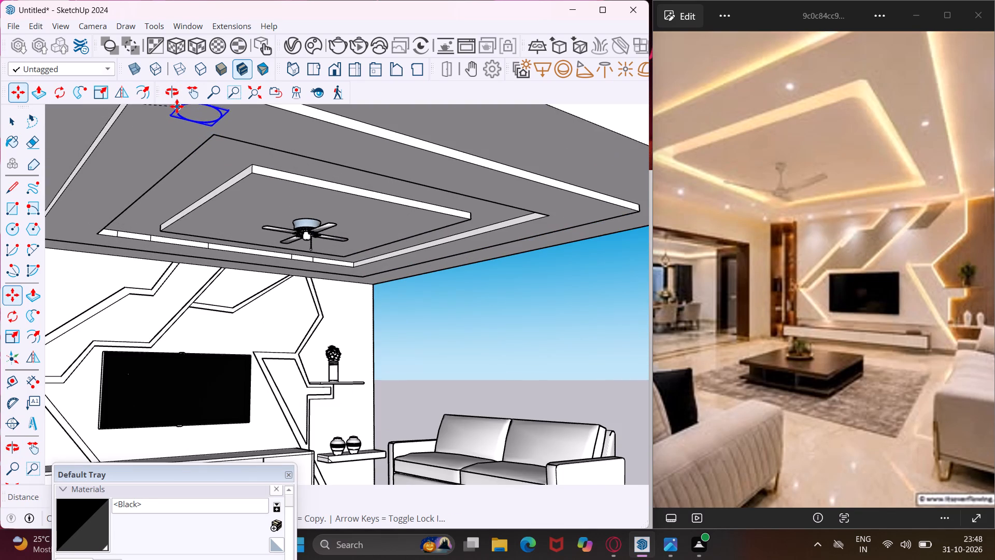
pyautogui.click(177, 106)
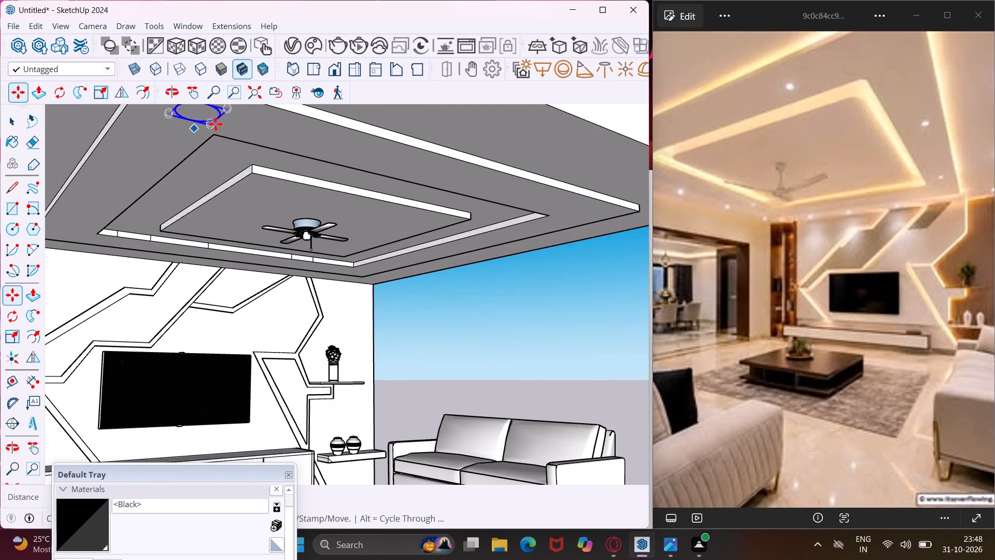
pyautogui.click(271, 122)
pyautogui.click(257, 119)
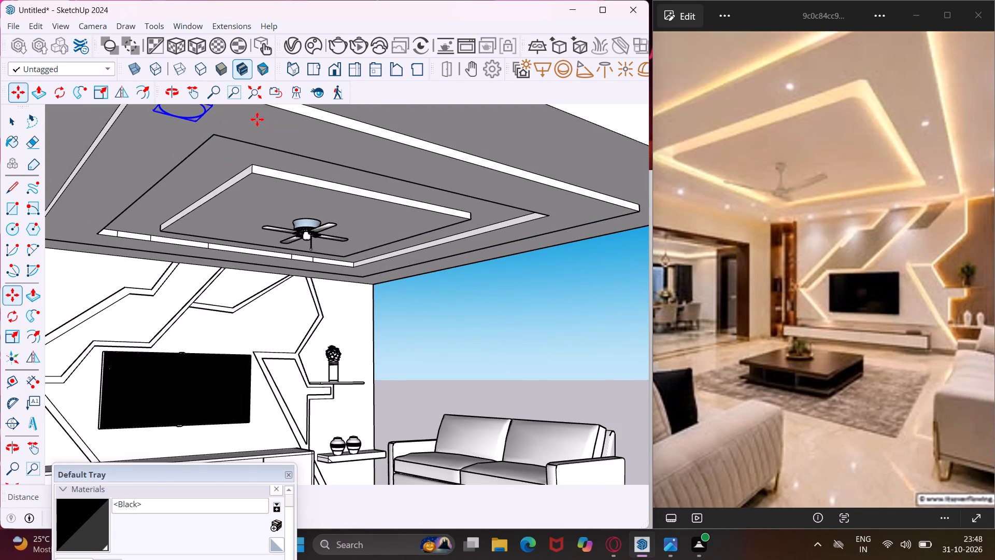
# Copy the disc light twice along the ceiling ring's side opposite the TV wall, placing the last copy near the outer corner.
pyautogui.click(241, 120)
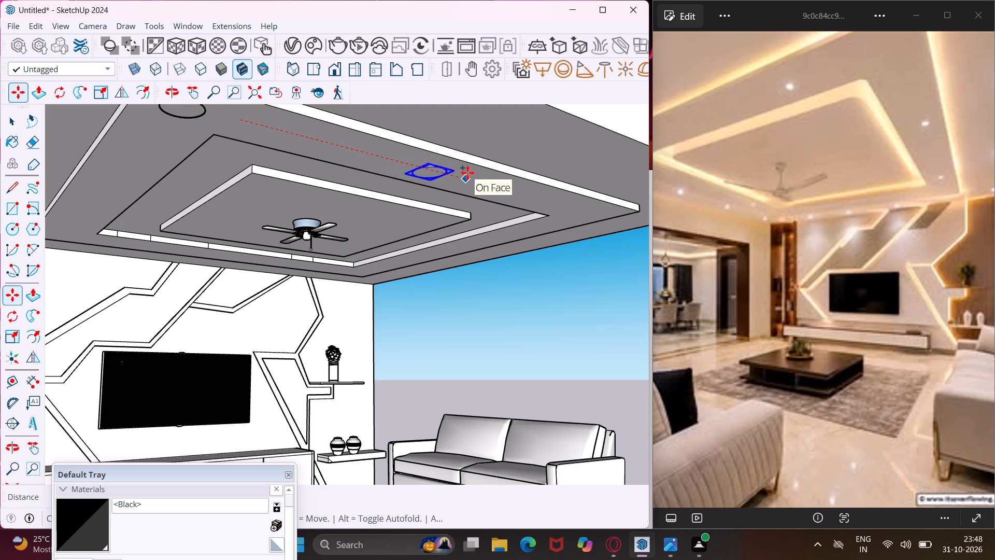
pyautogui.click(439, 166)
pyautogui.click(439, 173)
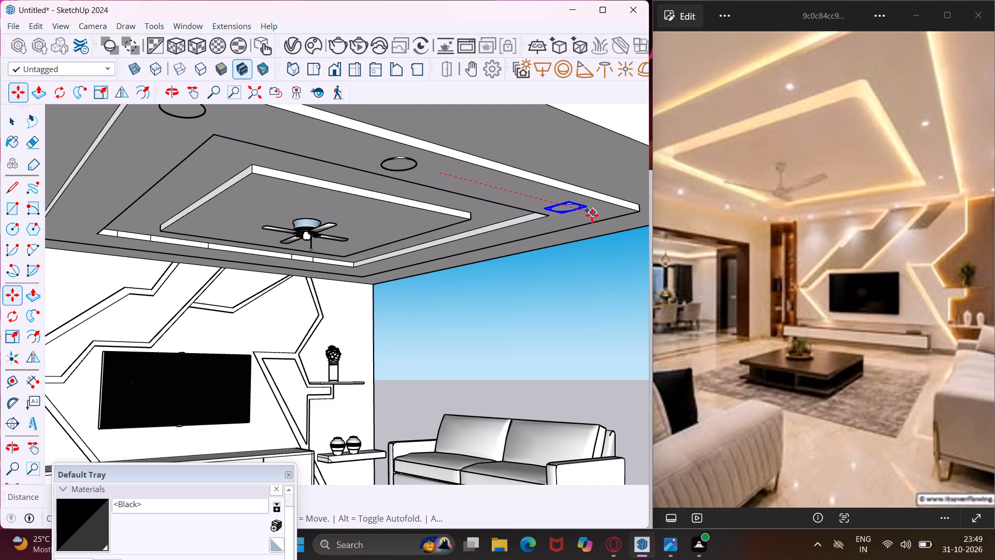
pyautogui.click(605, 219)
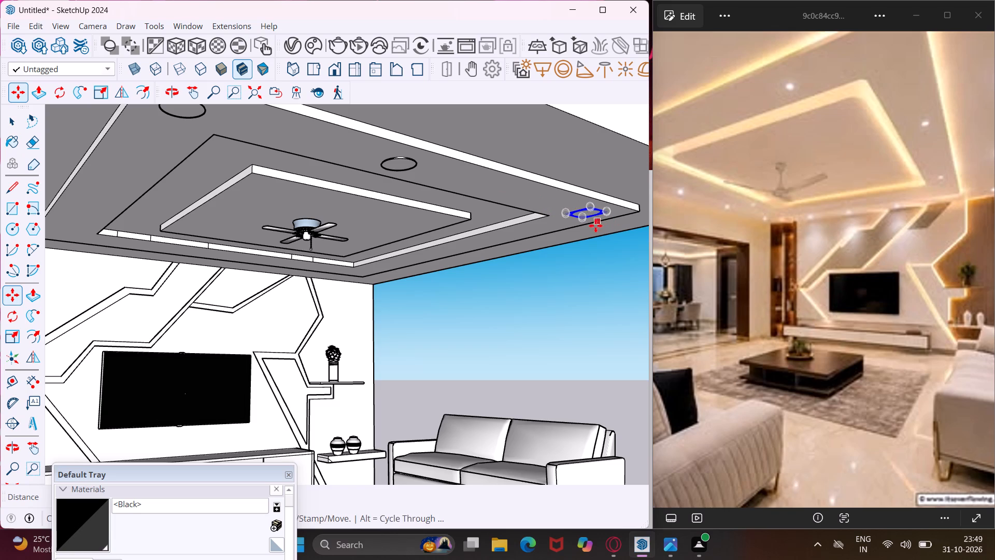
# Copy the corner disc light toward the TV wall along the ring's open side, arraying it as 3 evenly spaced copies.
pyautogui.moveTo(577, 229); pyautogui.dragTo(577, 161, button='middle')
pyautogui.click(561, 167)
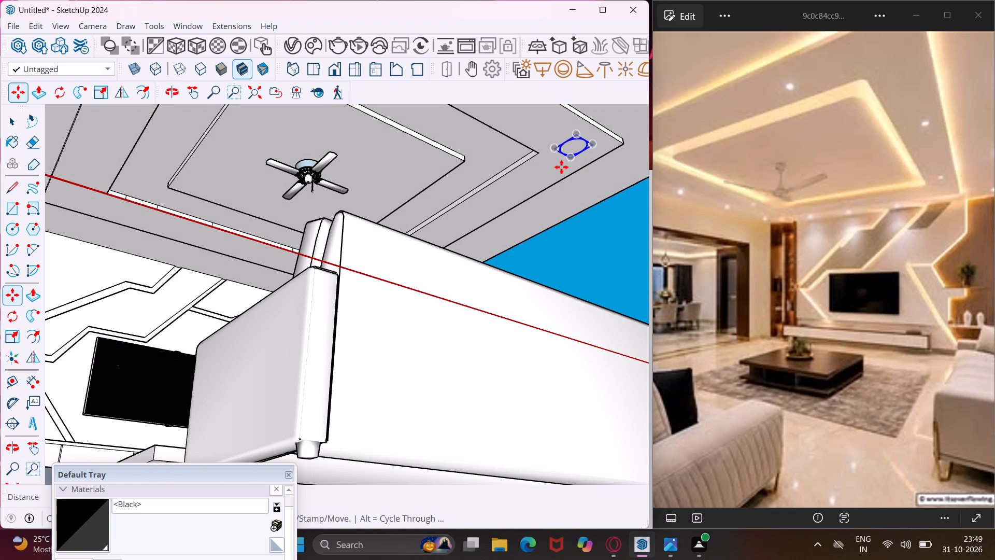
pyautogui.click(486, 209)
pyautogui.moveTo(486, 213); pyautogui.dragTo(486, 239, button='middle')
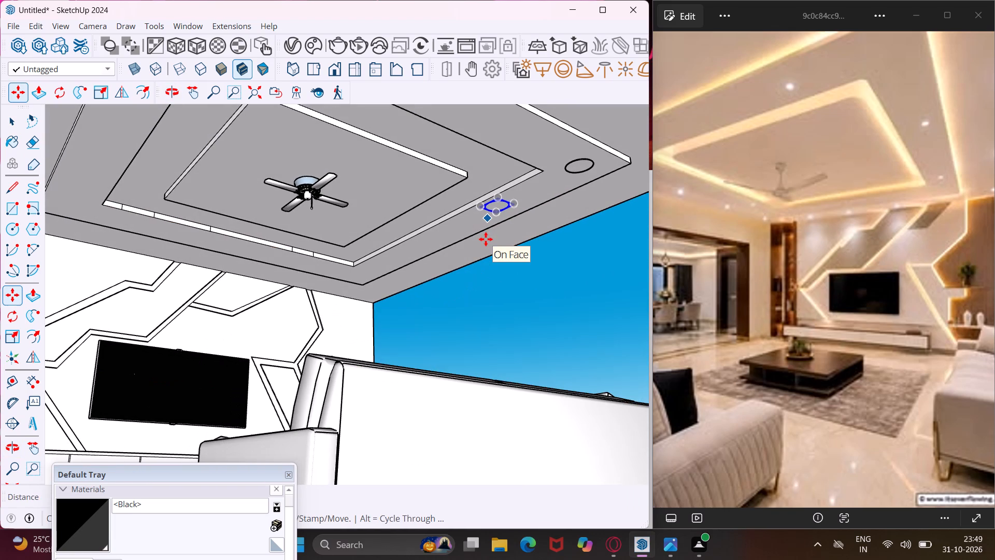
pyautogui.press('*')
pyautogui.press('3')
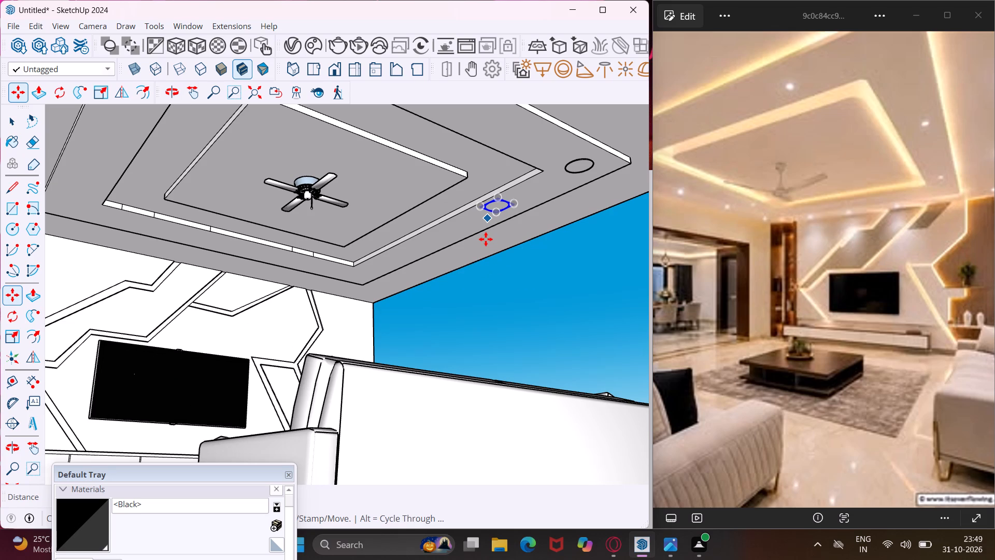
pyautogui.press('Return')
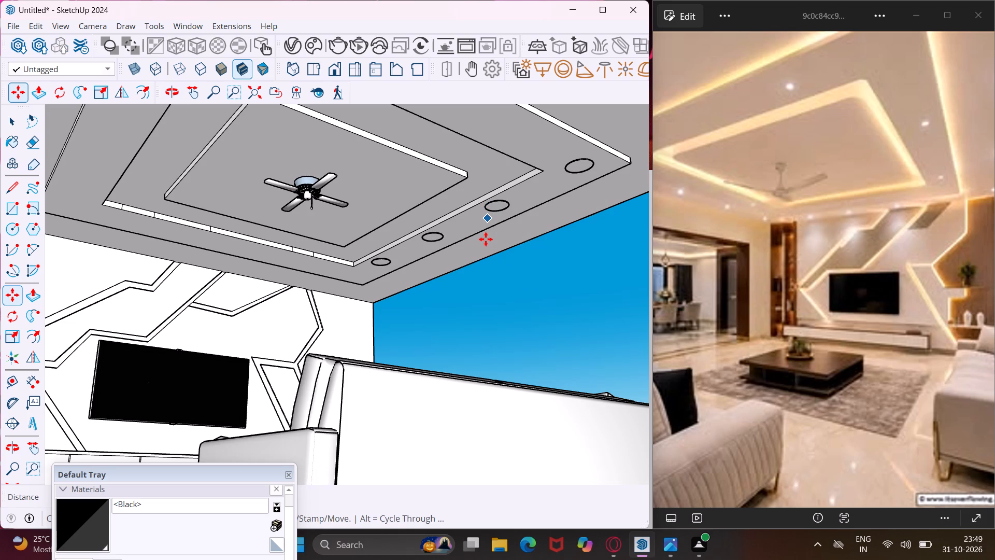
# Move the last disc light closer to the TV wall, into the ceiling ring's corner at the room's open side.
pyautogui.press('Escape')
pyautogui.press('space')
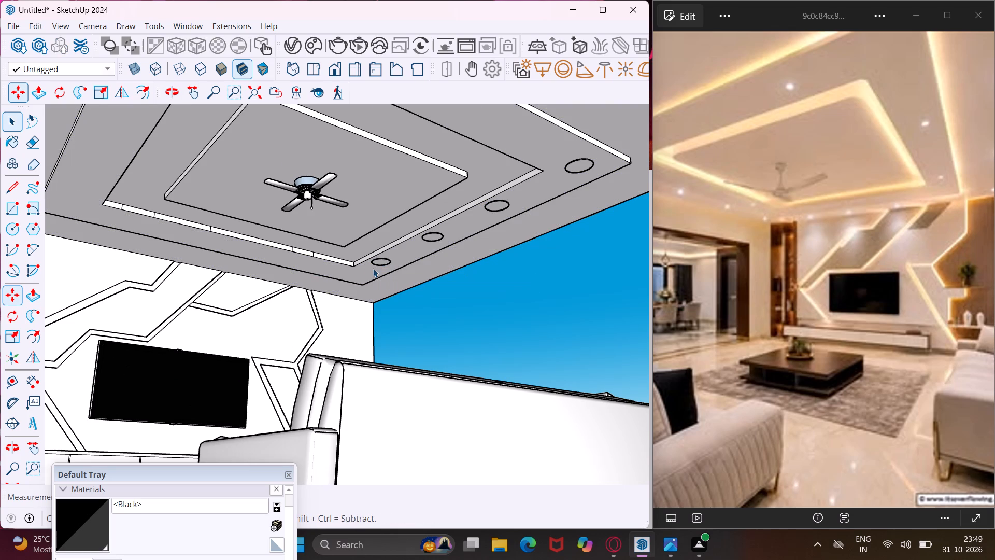
pyautogui.scroll(2, 373, 269)
pyautogui.click(380, 262)
pyautogui.press('m')
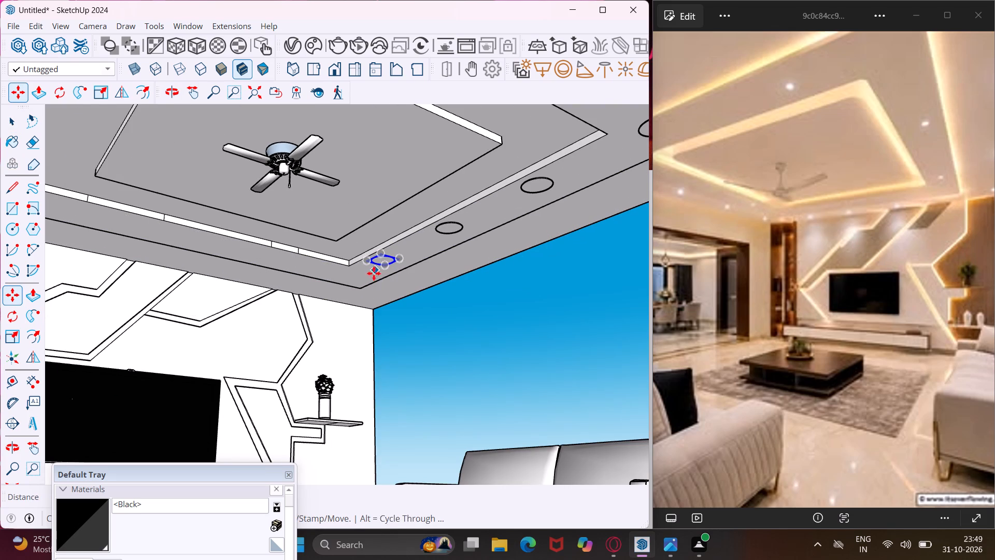
pyautogui.click(369, 280)
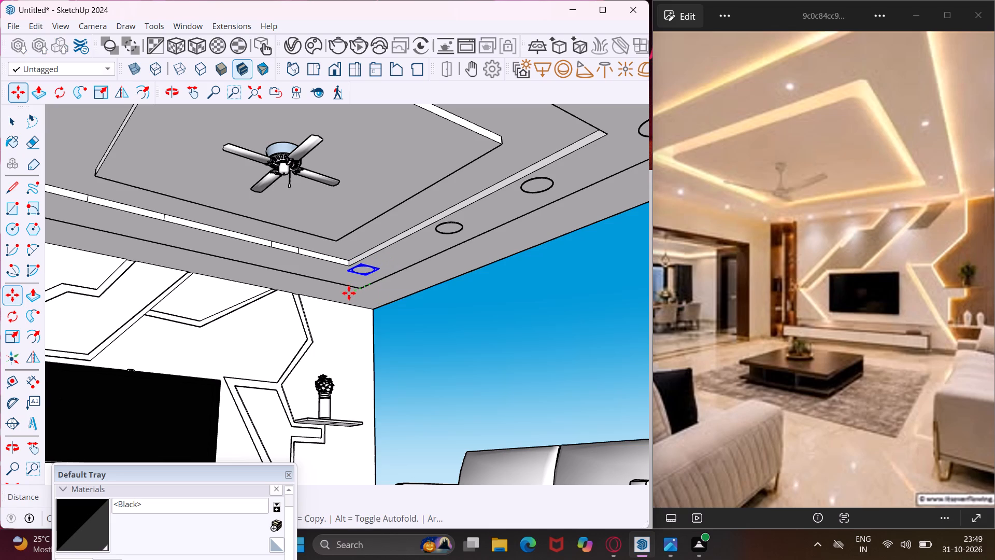
pyautogui.scroll(5, 349, 289)
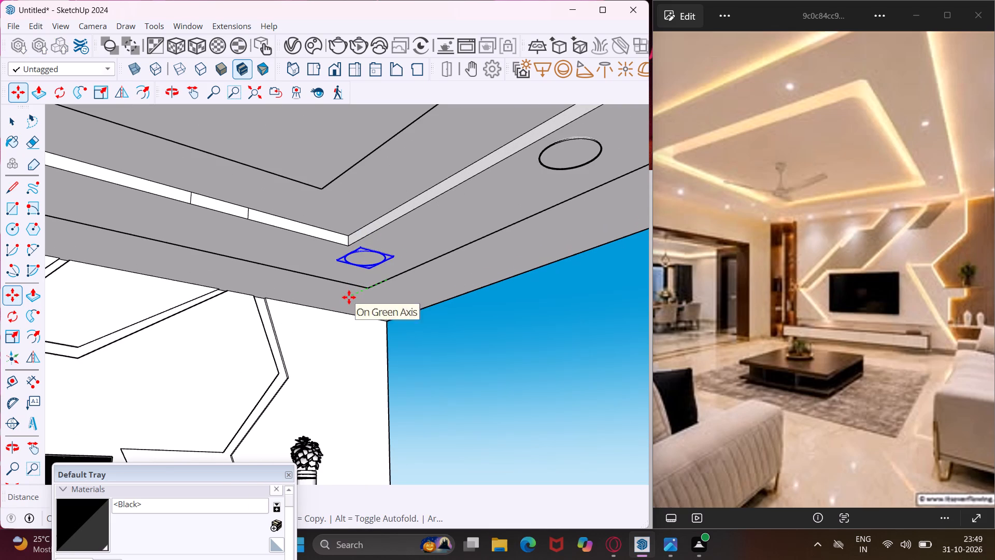
pyautogui.click(339, 307)
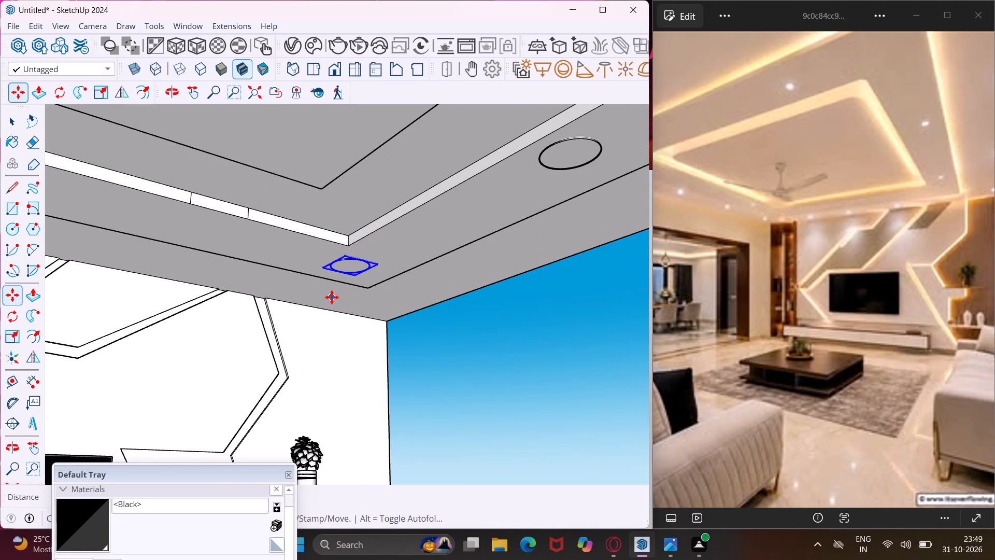
# Copy the corner disc light along the ring's TV-wall side to the far corner near the shelf unit, dividing the span into 3 copies.
pyautogui.click(332, 297)
pyautogui.scroll(-4, 318, 293)
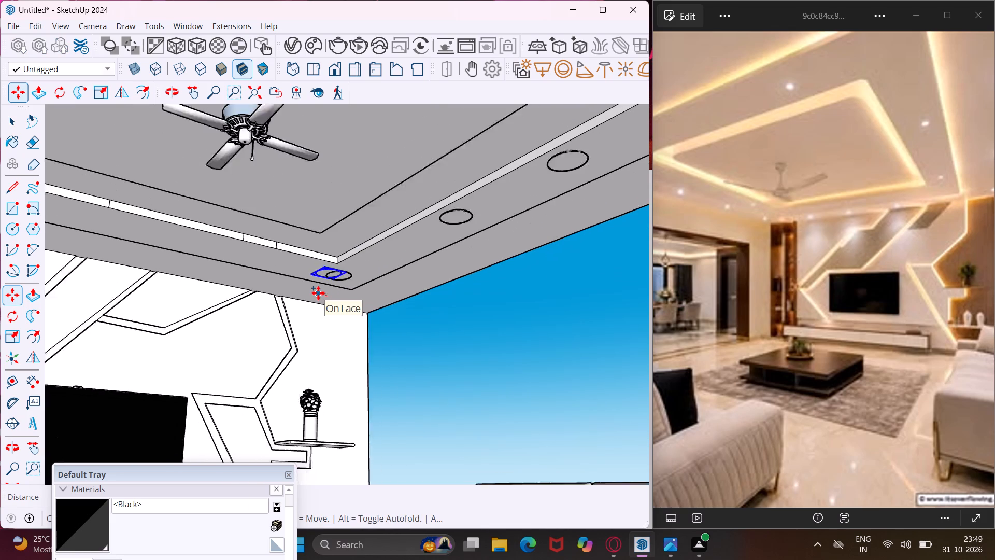
pyautogui.scroll(-6, 318, 293)
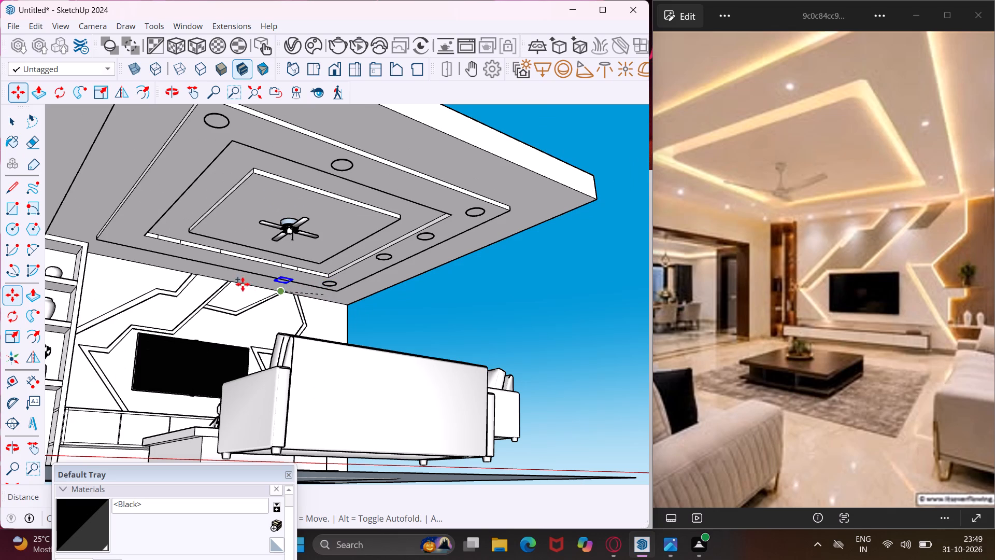
pyautogui.click(138, 254)
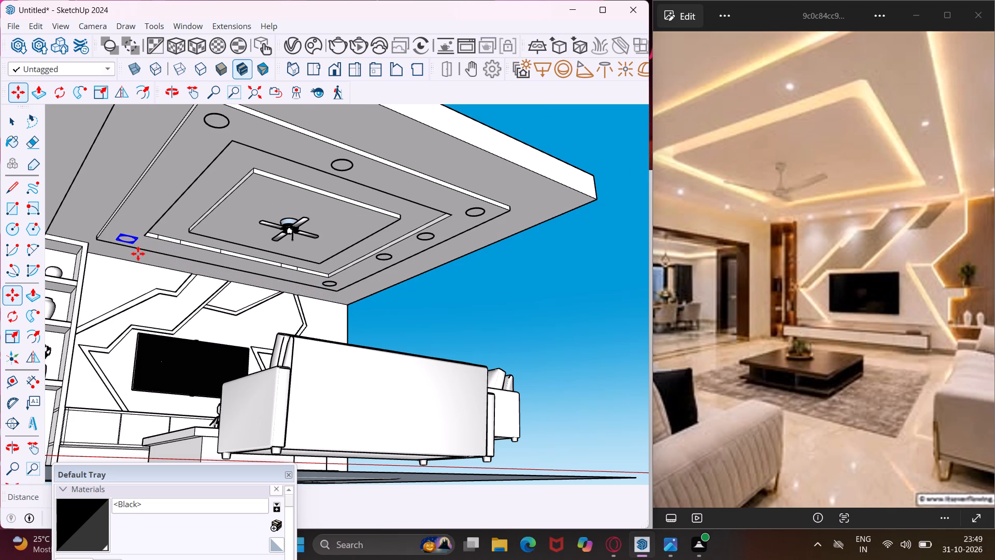
pyautogui.press('/')
pyautogui.press('3')
pyautogui.press('Return')
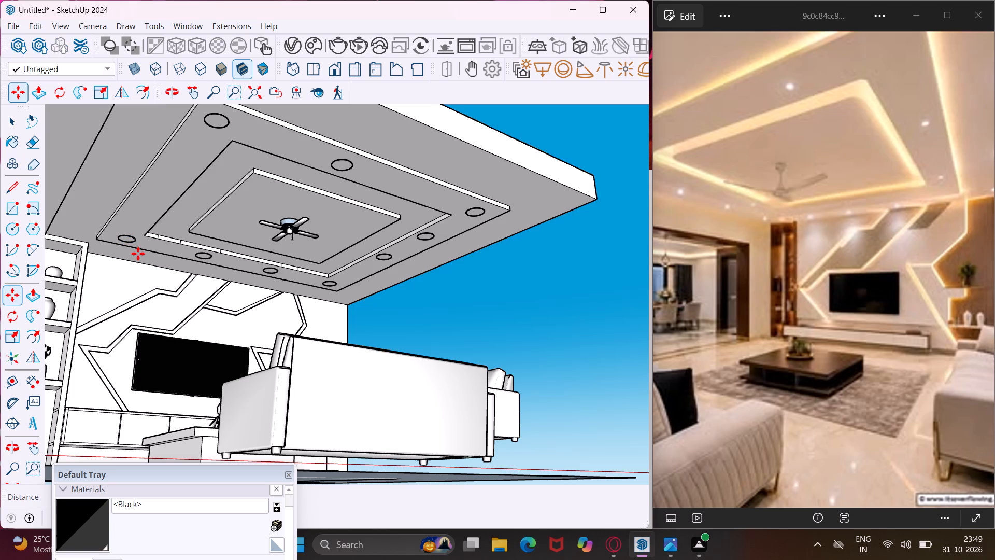
# Copy the disc light near the shelf unit twice along the ceiling ring's dining-area side, away from the TV wall.
pyautogui.press('Escape')
pyautogui.press('space')
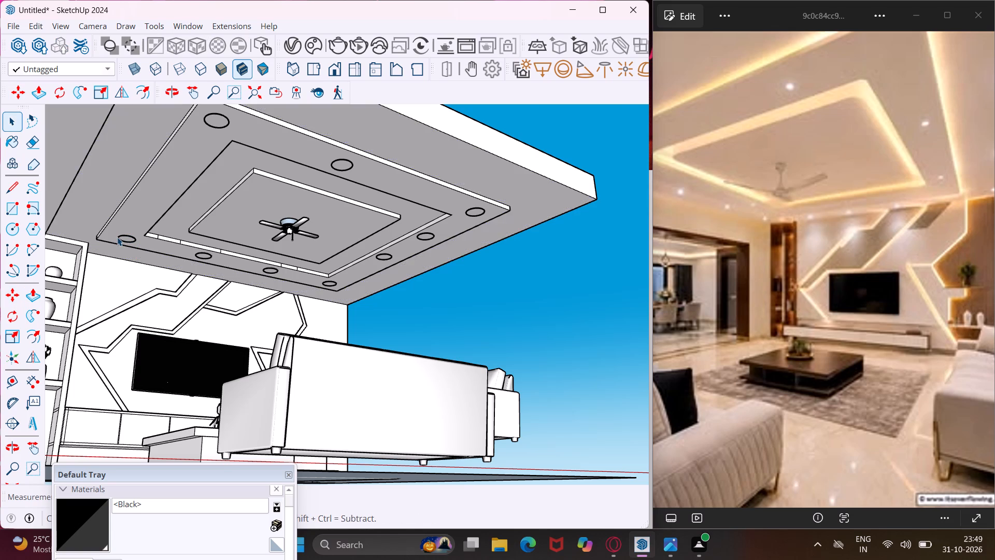
pyautogui.scroll(2, 117, 237)
pyautogui.click(119, 237)
pyautogui.press('m')
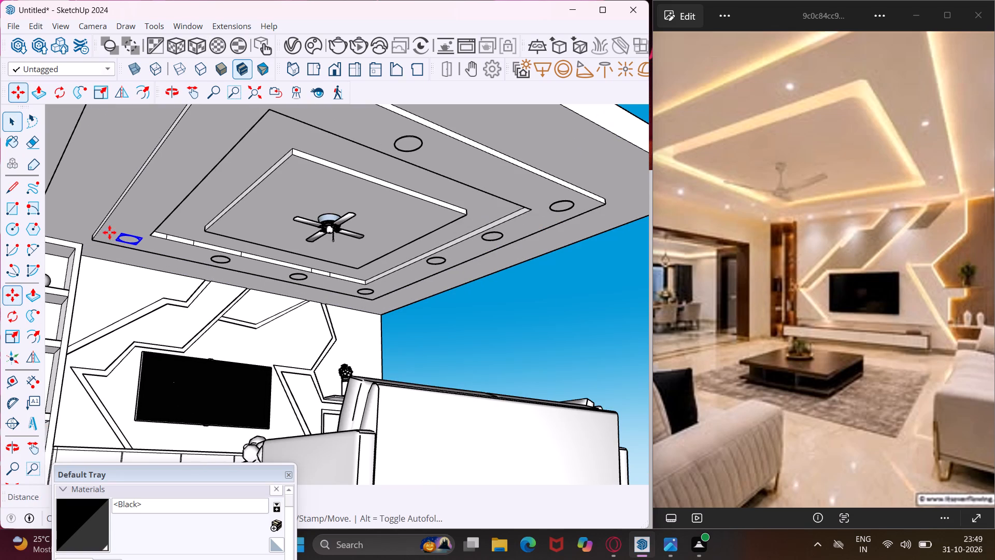
pyautogui.click(115, 225)
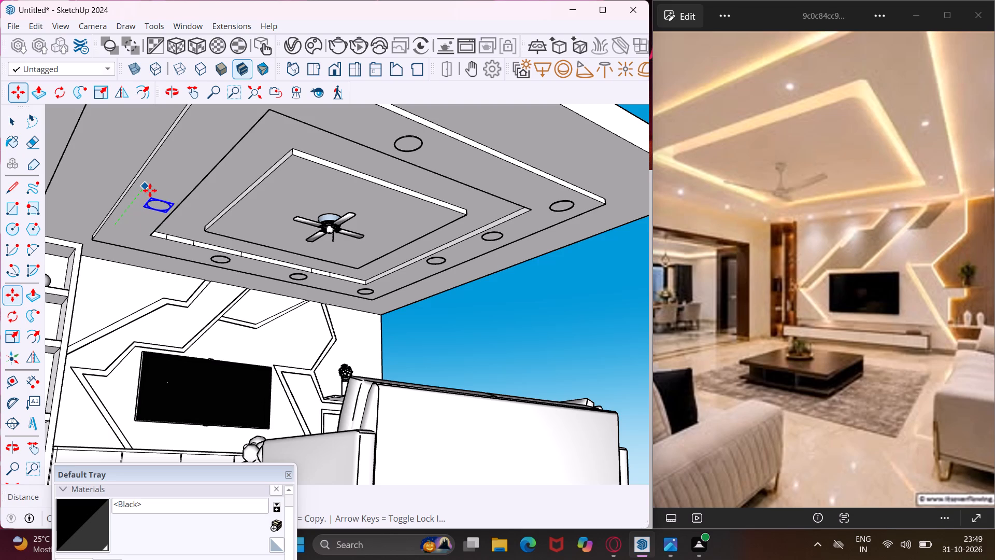
pyautogui.click(150, 190)
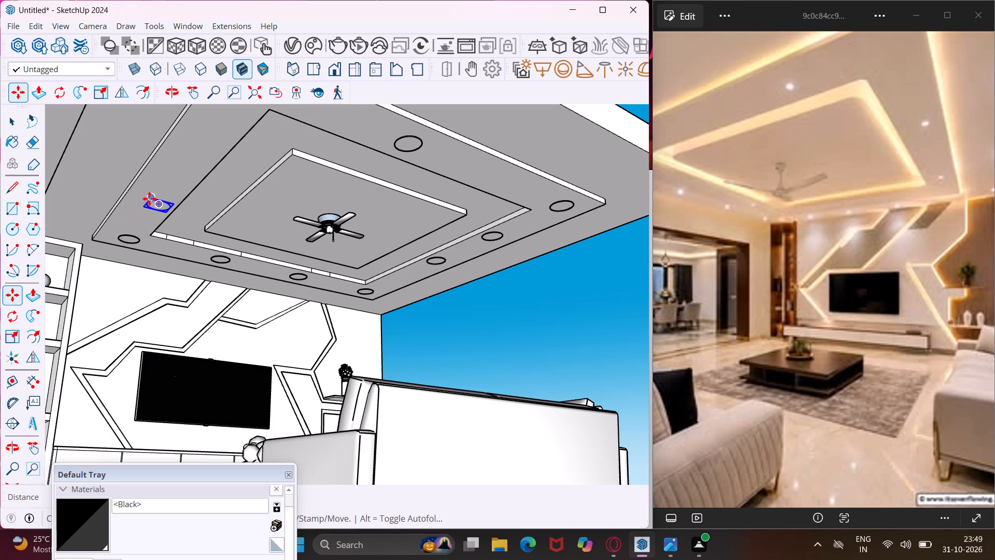
pyautogui.click(127, 214)
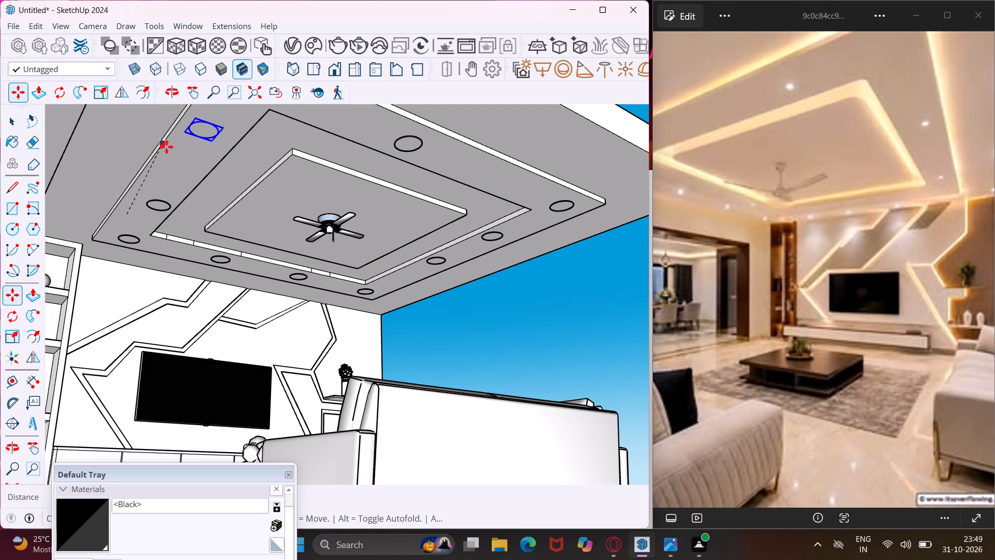
pyautogui.click(169, 148)
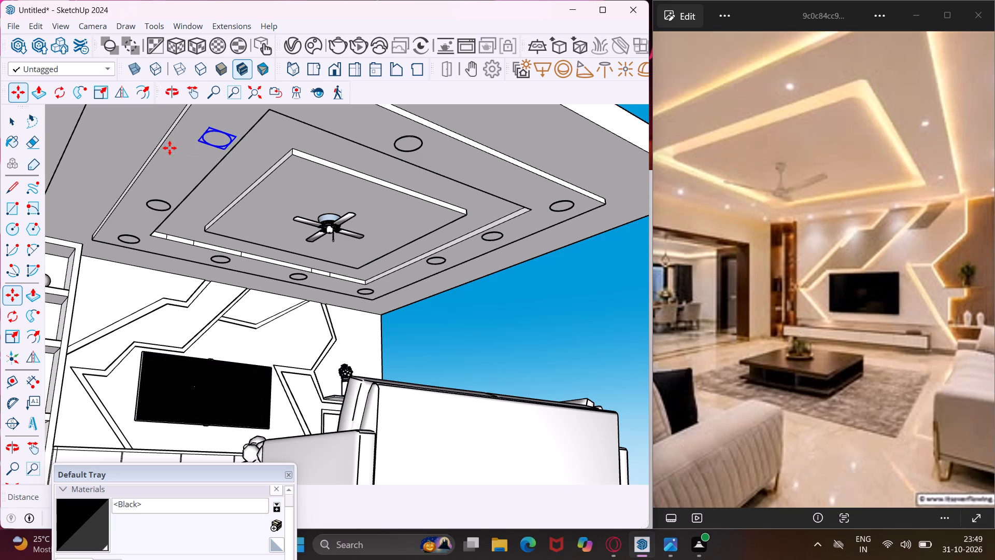
pyautogui.press('Escape')
pyautogui.press('space')
# Examine the finished ceiling and the whole room, framing the view from behind the sofa like the reference photo.
pyautogui.scroll(-3, 164, 237)
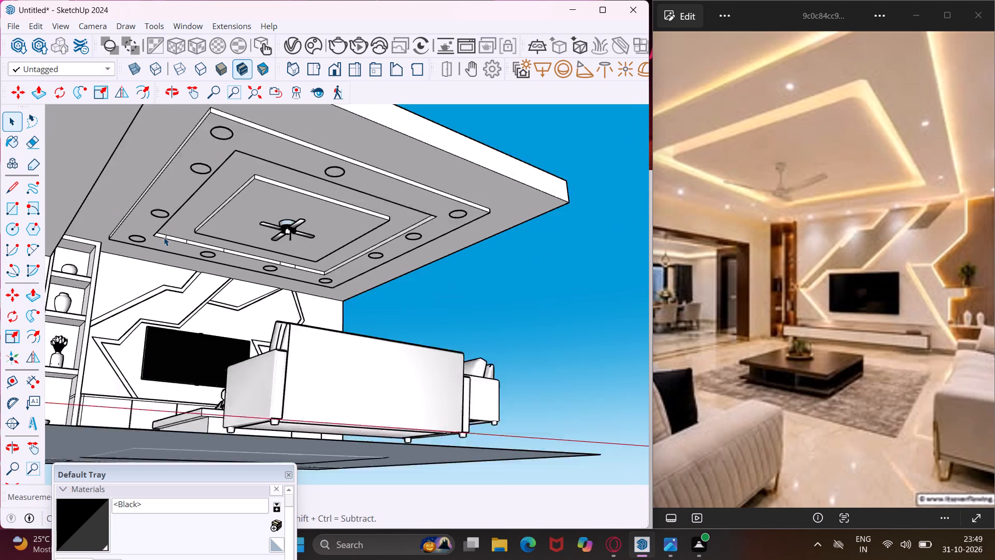
pyautogui.scroll(-3, 164, 237)
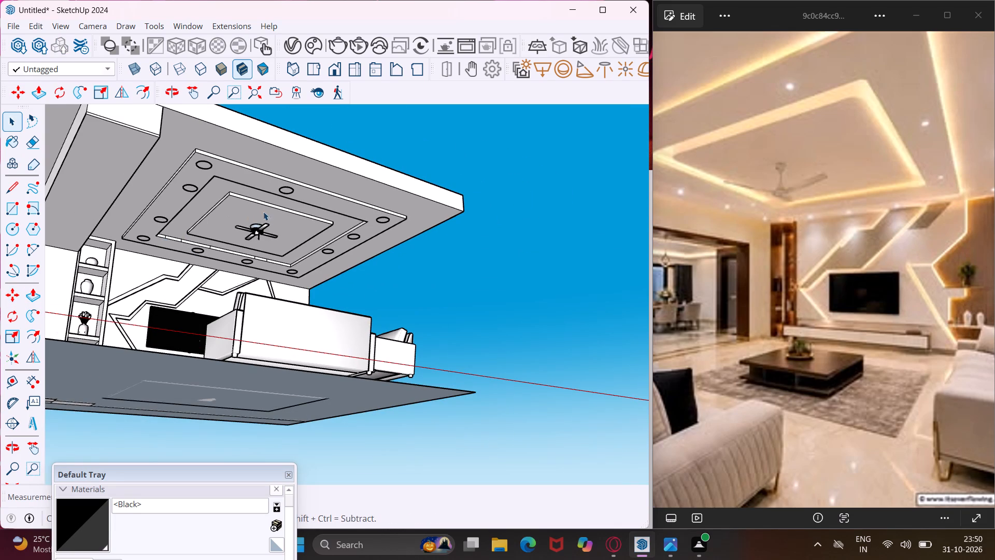
pyautogui.moveTo(233, 198); pyautogui.dragTo(133, 276, button='middle')
pyautogui.scroll(1, 228, 202)
pyautogui.scroll(-5, 158, 229)
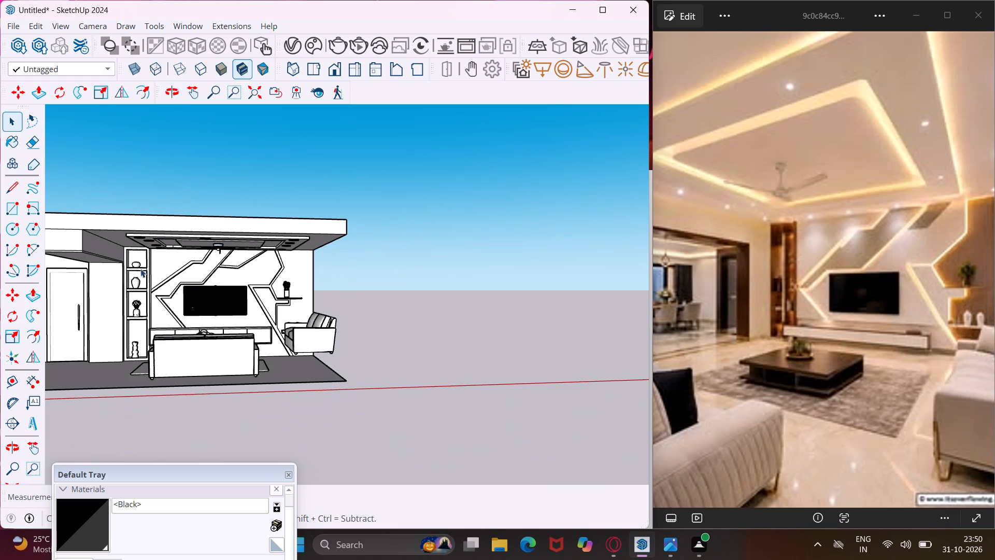
pyautogui.moveTo(132, 269); pyautogui.dragTo(86, 270, button='middle')
pyautogui.click(188, 86)
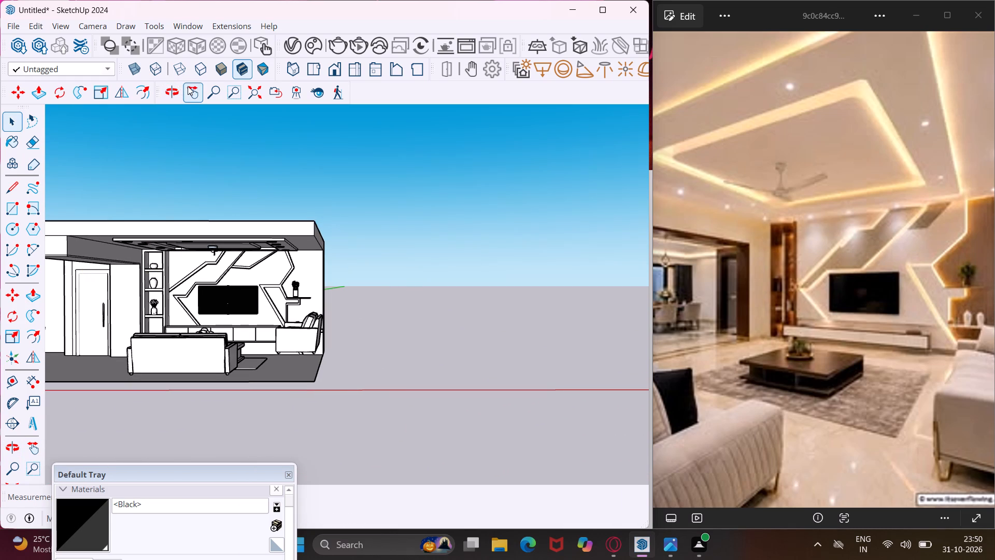
pyautogui.moveTo(160, 220); pyautogui.dragTo(383, 248)
pyautogui.scroll(3, 317, 326)
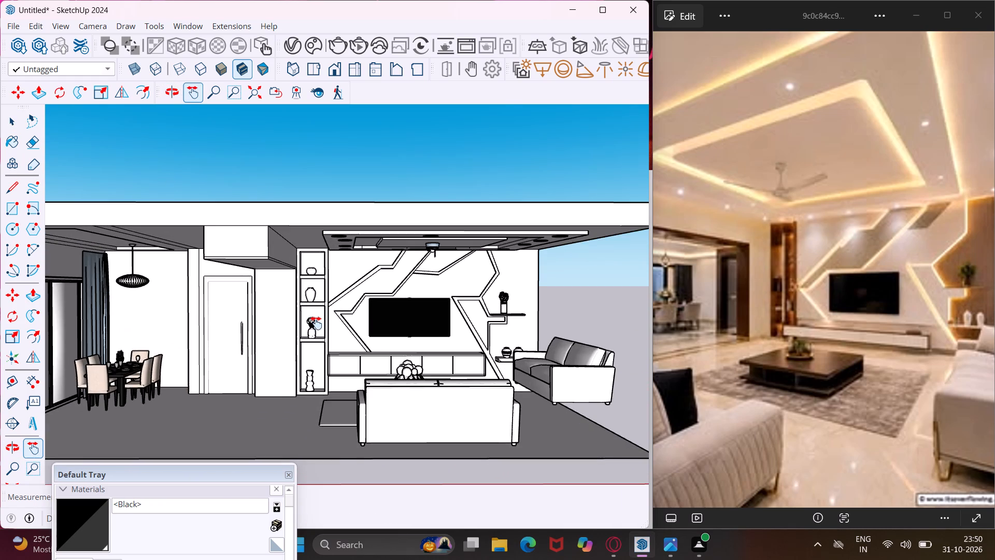
pyautogui.moveTo(316, 323); pyautogui.dragTo(215, 320, button='middle')
pyautogui.scroll(4, 196, 329)
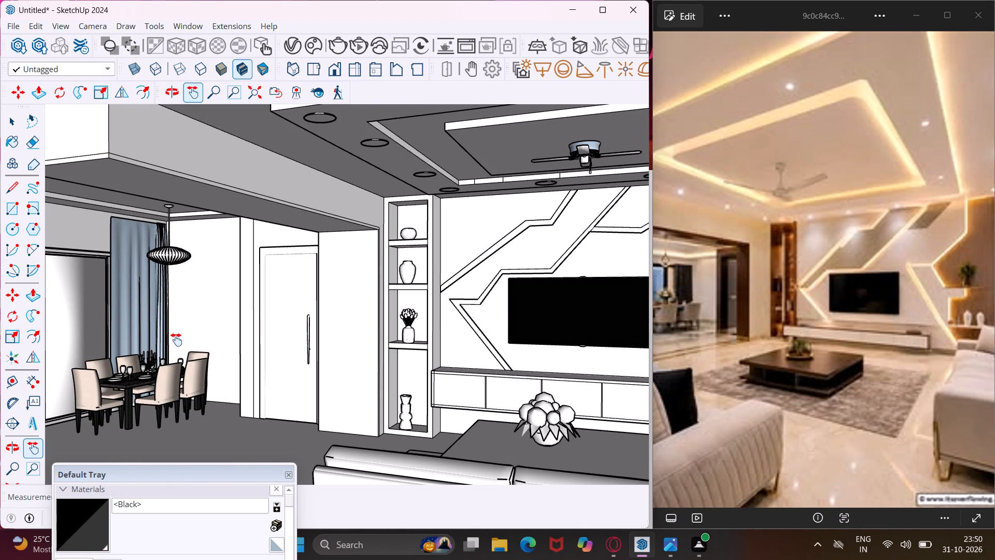
pyautogui.scroll(-2, 174, 340)
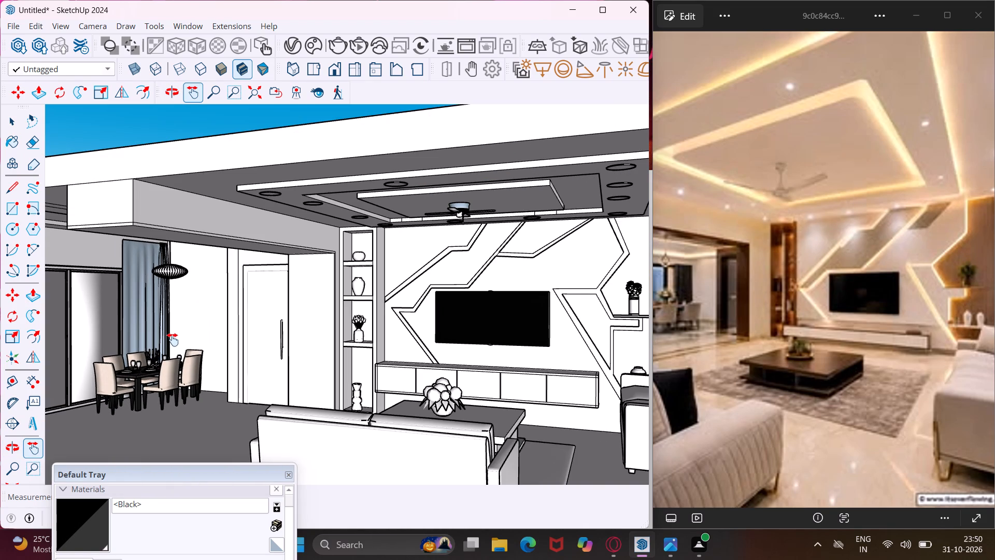
pyautogui.moveTo(173, 340); pyautogui.dragTo(156, 340)
pyautogui.scroll(2, 162, 350)
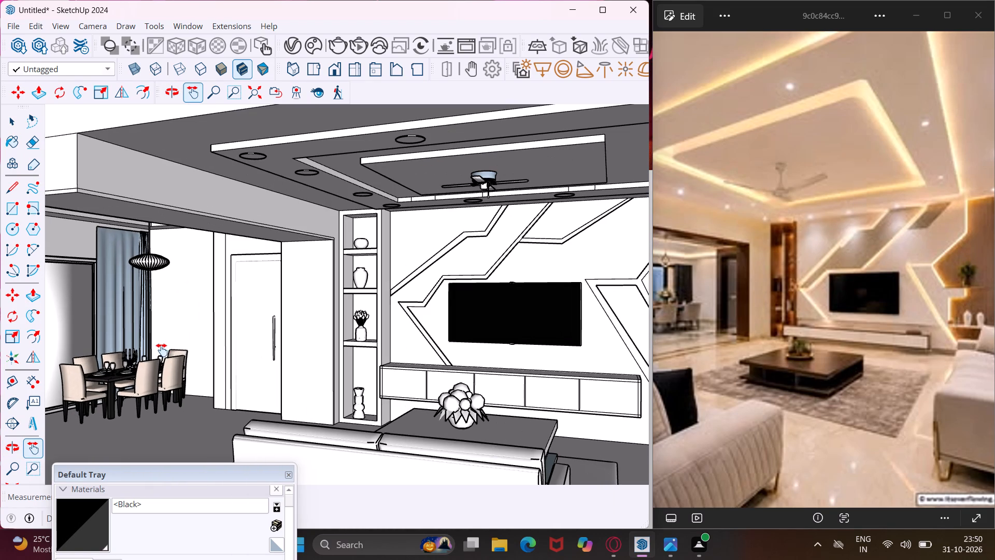
pyautogui.moveTo(141, 345); pyautogui.dragTo(122, 344, button='middle')
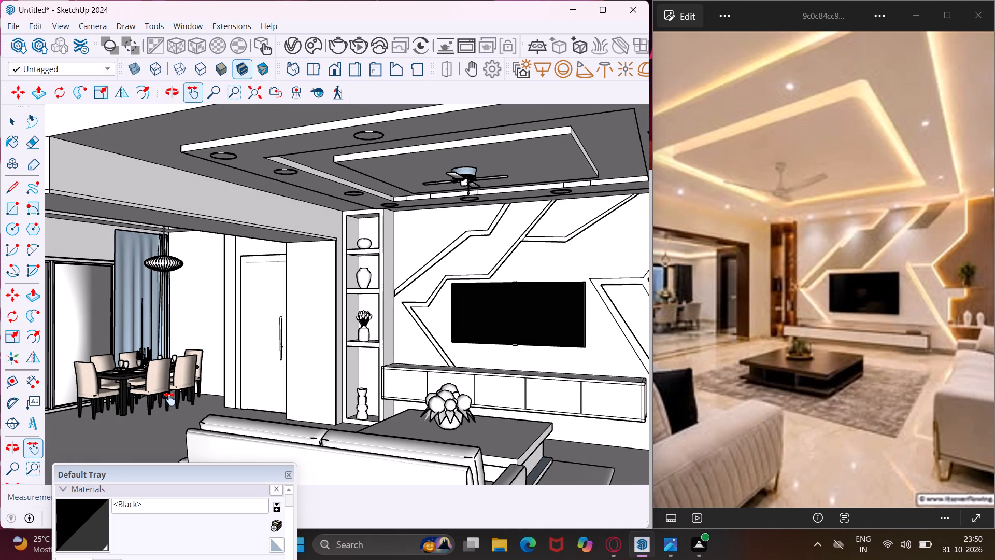
pyautogui.moveTo(169, 399); pyautogui.dragTo(164, 392)
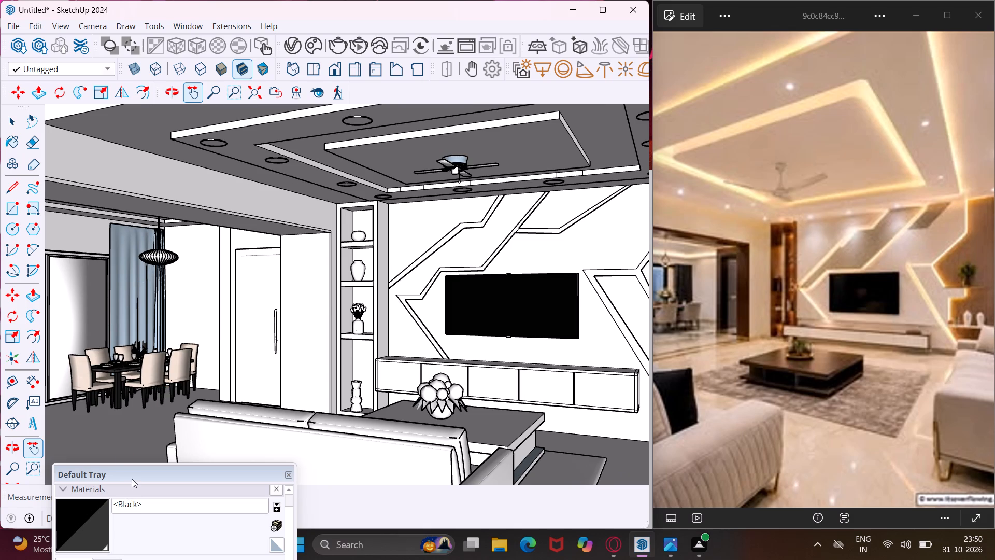
# Paint the inner faces, underside and living-room-side trim of the dining opening's frame with Wood Veneer 01.
pyautogui.moveTo(132, 479); pyautogui.dragTo(104, 353)
pyautogui.click(166, 456)
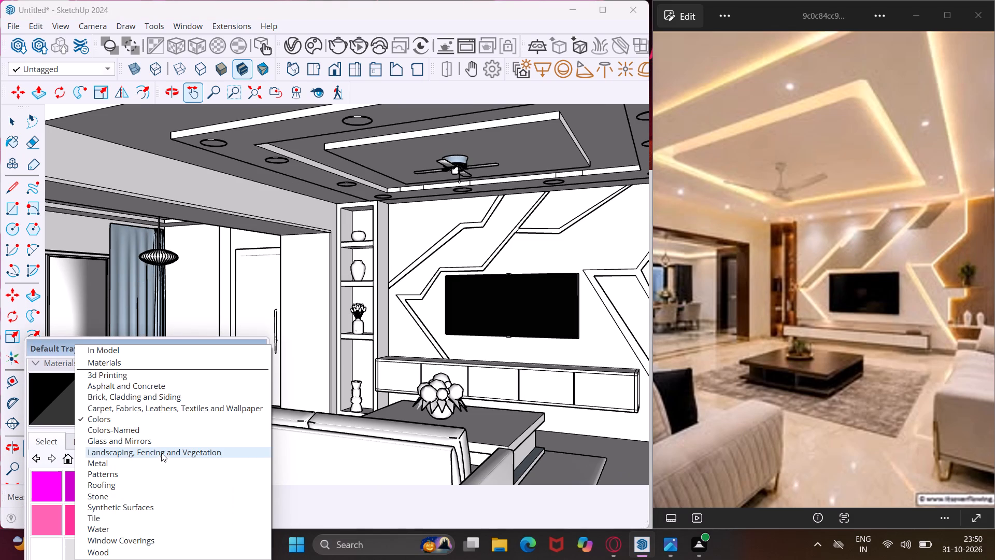
pyautogui.click(129, 553)
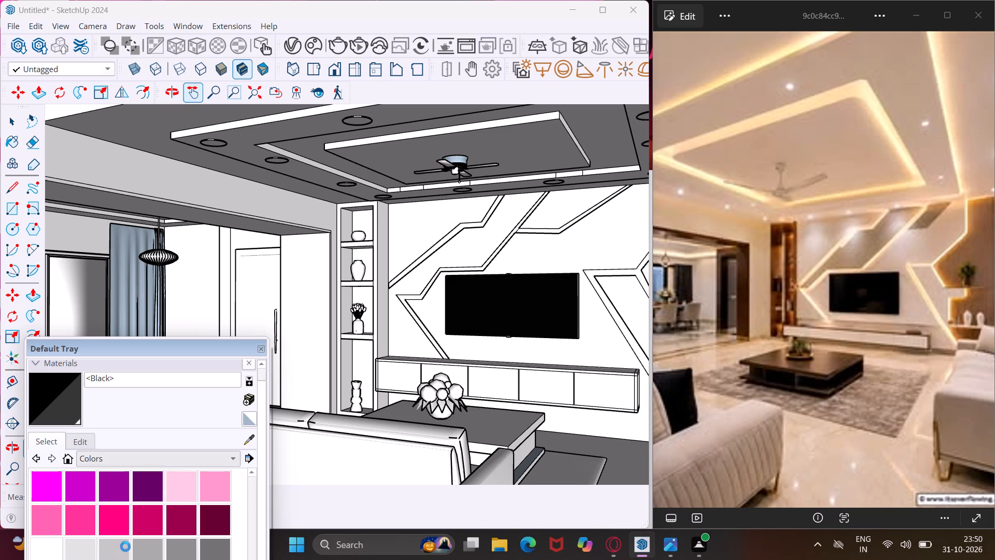
pyautogui.click(120, 489)
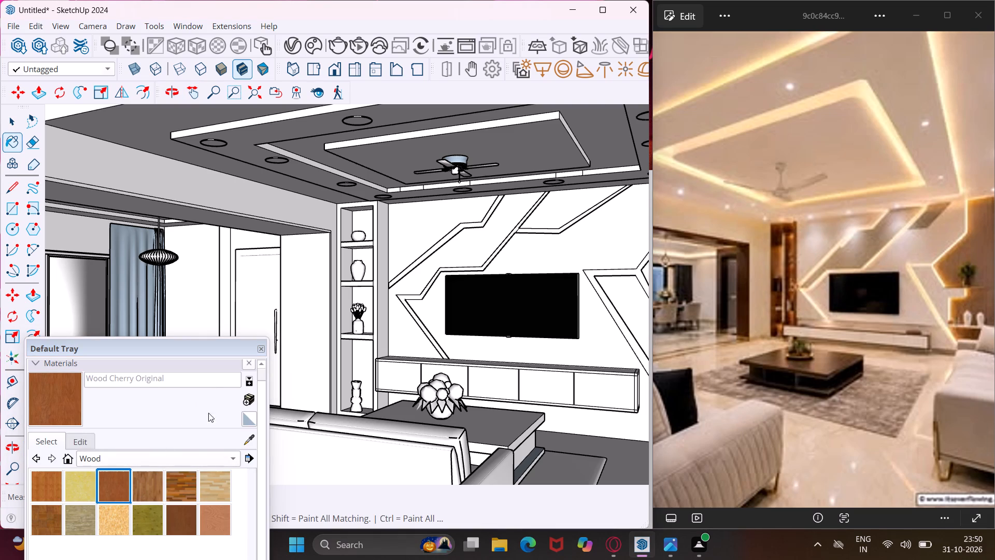
pyautogui.click(182, 506)
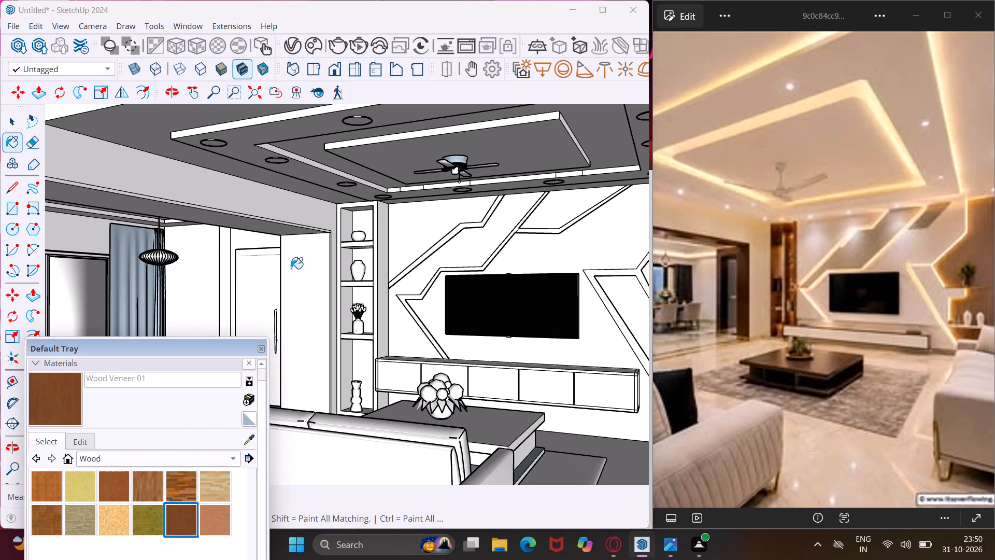
pyautogui.scroll(14, 320, 234)
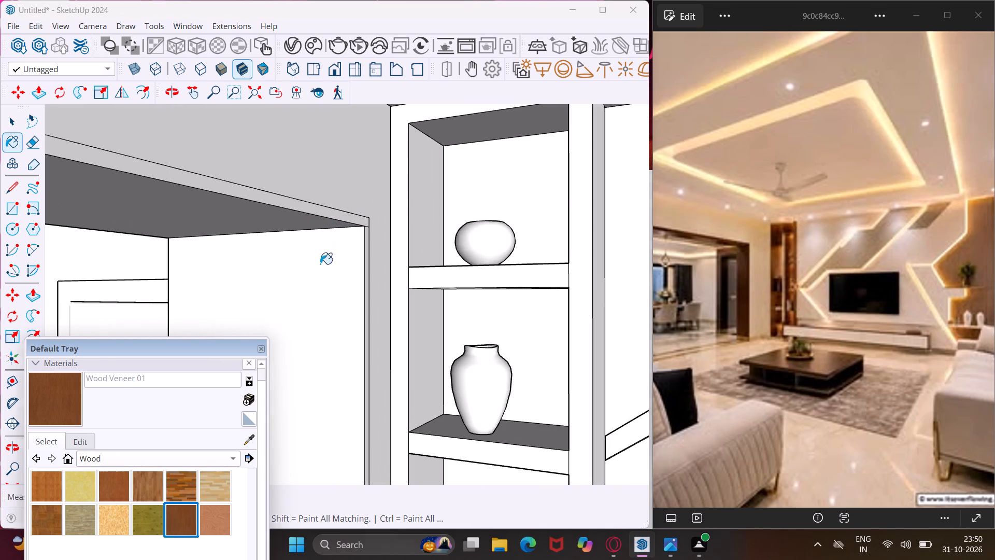
pyautogui.click(320, 264)
pyautogui.click(335, 219)
pyautogui.click(324, 227)
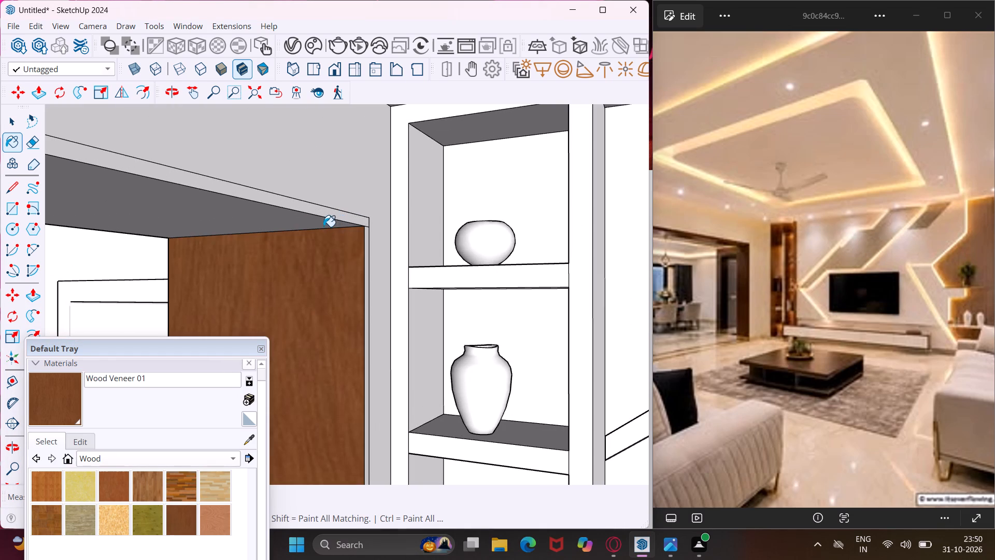
pyautogui.scroll(3, 321, 214)
pyautogui.click(321, 214)
pyautogui.scroll(3, 370, 246)
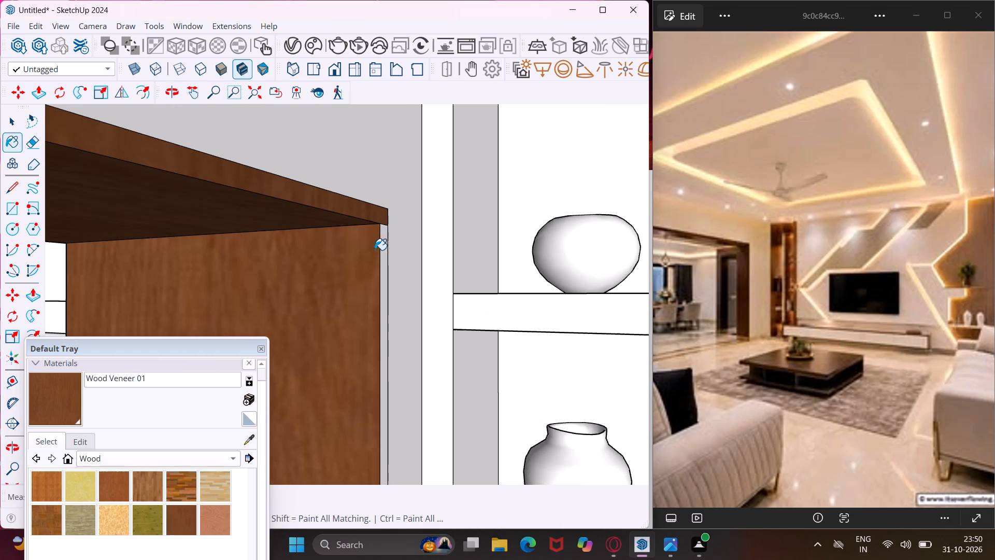
pyautogui.click(383, 258)
# Paint the dining-side trim of the opening's frame, both head and jamb, with Wood Veneer 01.
pyautogui.scroll(1, 363, 265)
pyautogui.moveTo(363, 265); pyautogui.dragTo(656, 257, button='middle')
pyautogui.scroll(-4, 550, 277)
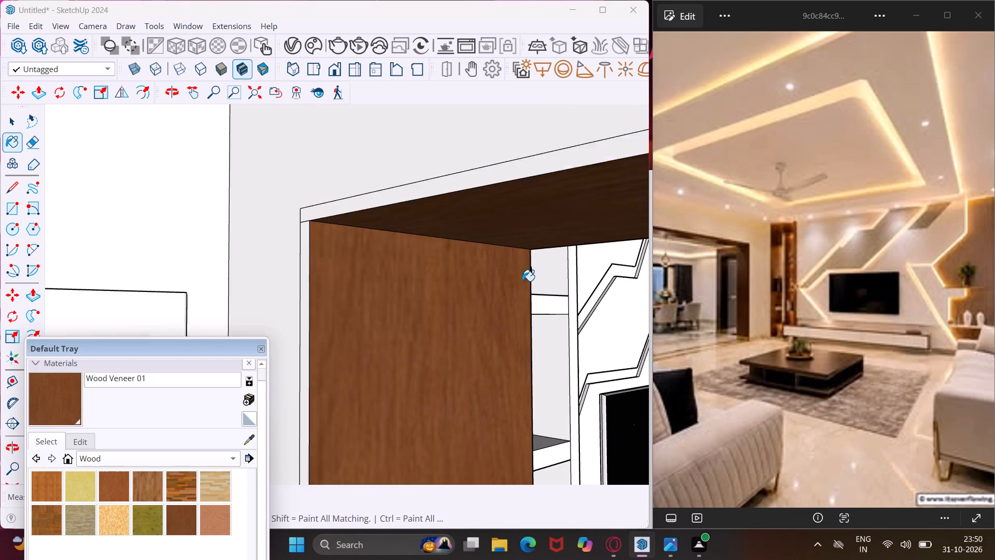
pyautogui.scroll(9, 409, 206)
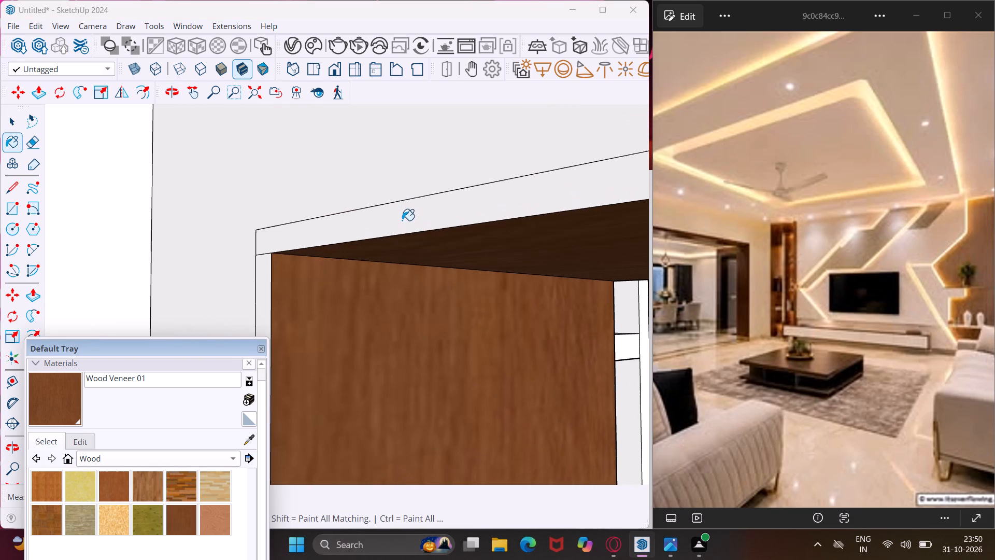
pyautogui.click(397, 222)
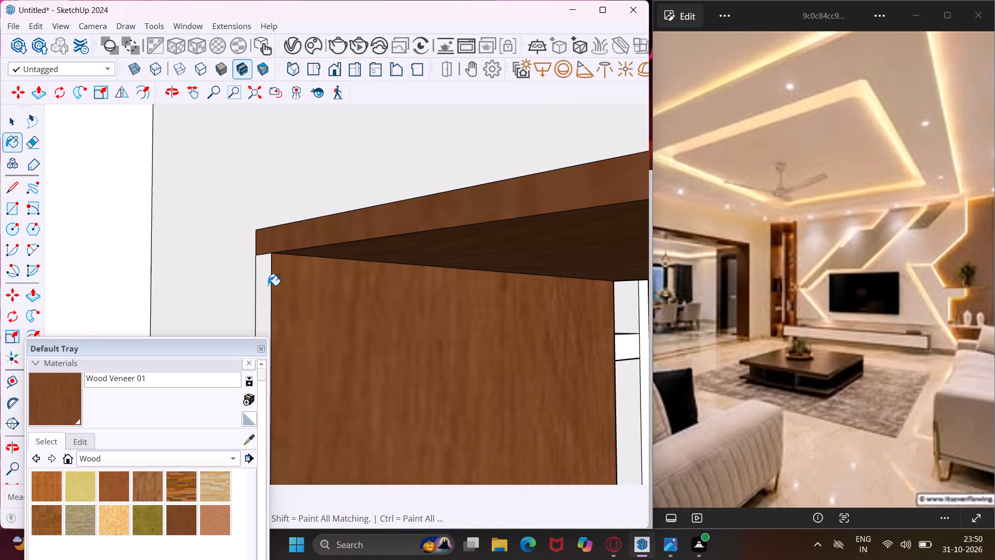
pyautogui.click(268, 285)
# Paint the shelf unit's front frame, its top shelf's front edge and underside, and the adjoining TV-side inner faces with Wood Veneer 01.
pyautogui.moveTo(320, 300); pyautogui.dragTo(209, 278, button='middle')
pyautogui.scroll(1, 246, 280)
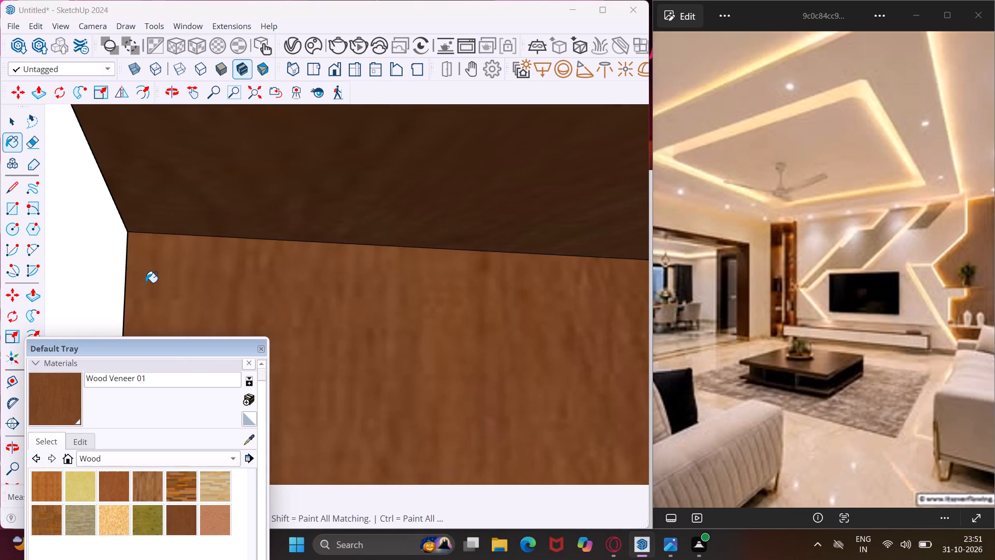
pyautogui.scroll(-13, 141, 283)
pyautogui.scroll(5, 436, 318)
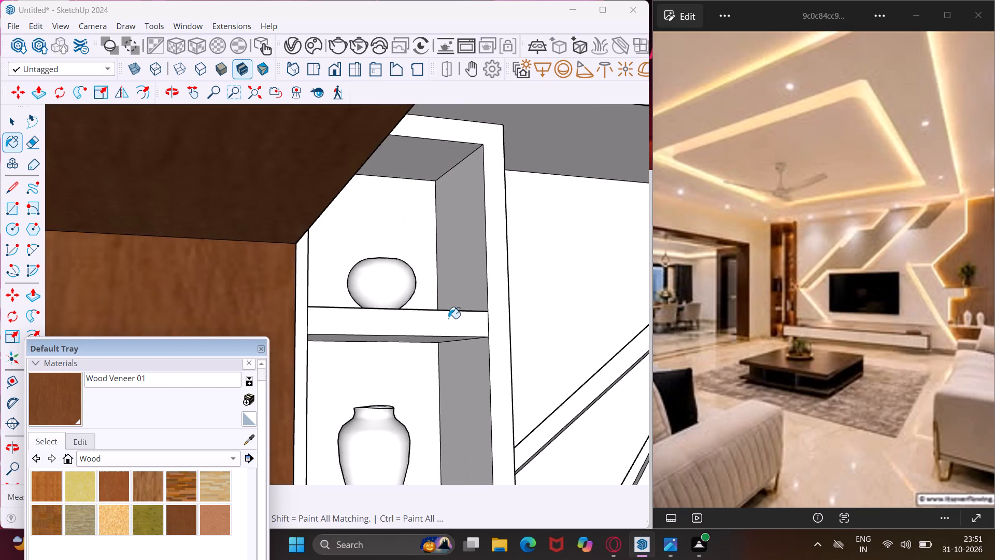
pyautogui.scroll(7, 465, 329)
pyautogui.click(463, 316)
pyautogui.click(470, 249)
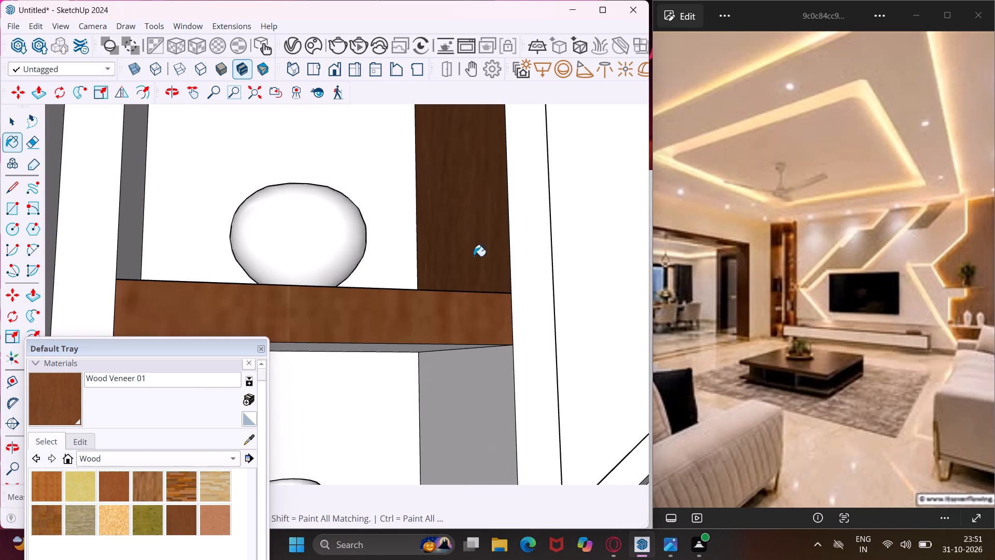
pyautogui.click(482, 342)
pyautogui.scroll(4, 481, 358)
pyautogui.click(481, 358)
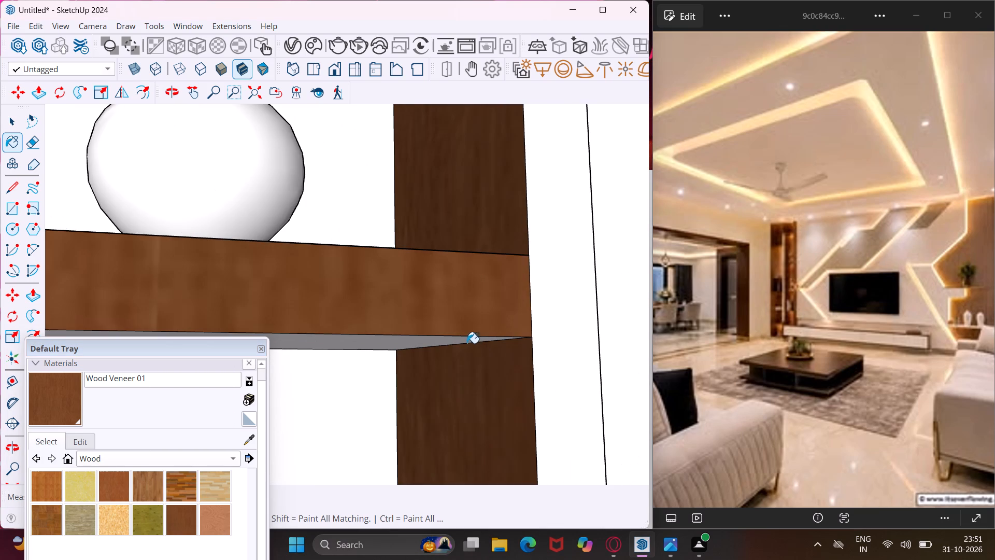
pyautogui.click(465, 337)
pyautogui.click(443, 344)
pyautogui.click(552, 338)
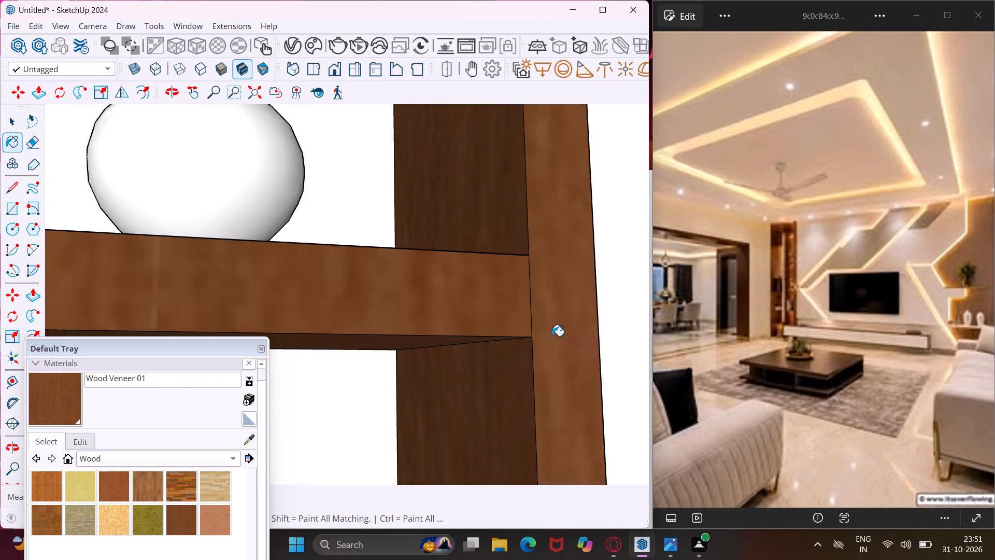
# Paint the top compartment's opening-side inner face, back panel and shelf surface with Wood Veneer 01.
pyautogui.scroll(-10, 466, 333)
pyautogui.scroll(-1, 288, 289)
pyautogui.moveTo(288, 289); pyautogui.dragTo(202, 317, button='middle')
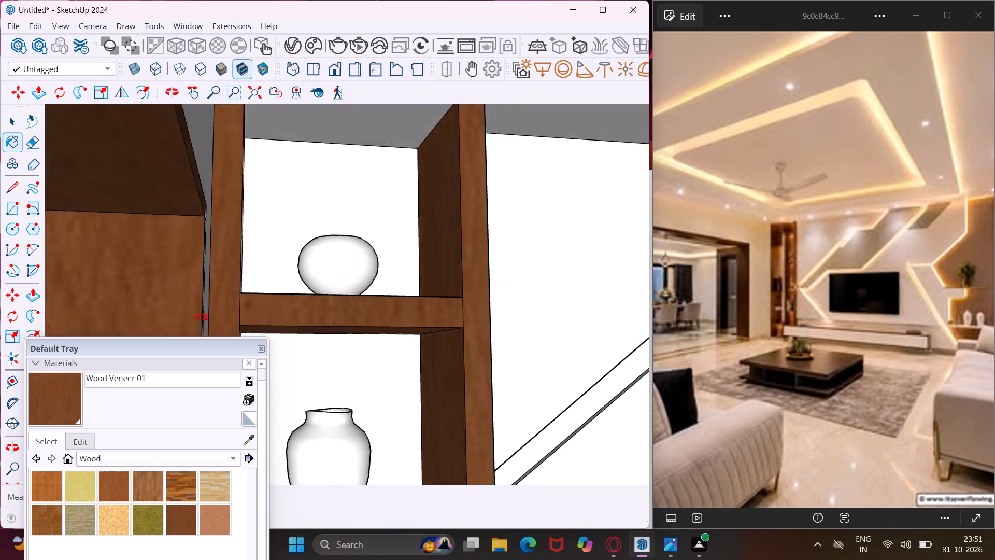
pyautogui.moveTo(202, 317); pyautogui.dragTo(184, 323, button='middle')
pyautogui.scroll(2, 229, 262)
pyautogui.click(228, 262)
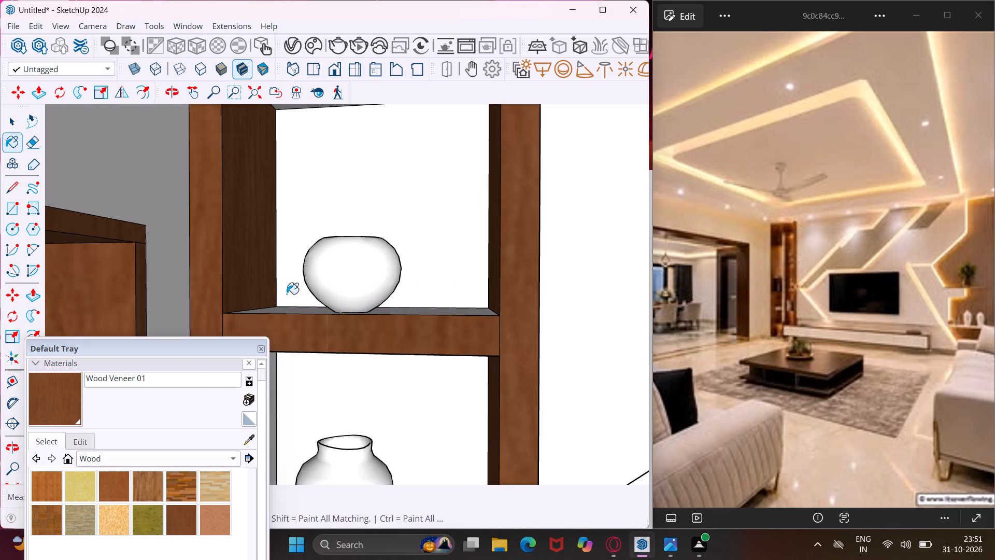
pyautogui.click(296, 309)
pyautogui.click(290, 254)
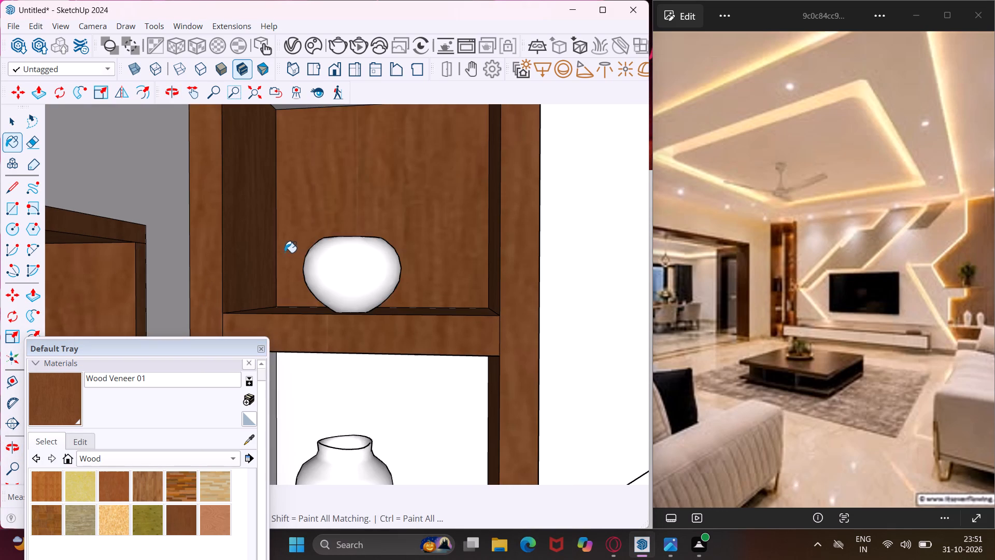
# Paint the second compartment's remaining faces, its shelf edge, the unit's TV-side outer face and the top compartment's ceiling with Wood Veneer 01.
pyautogui.scroll(-5, 276, 253)
pyautogui.click(311, 340)
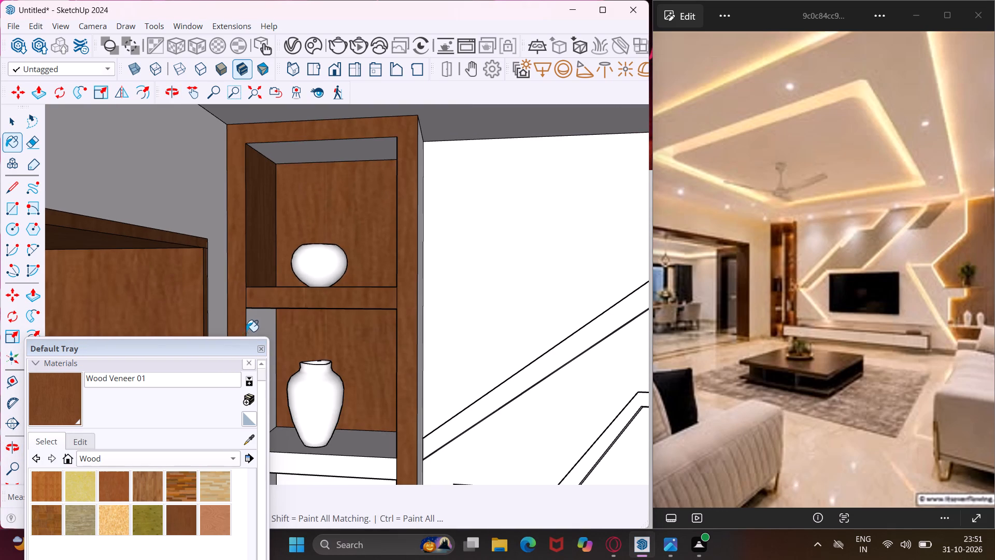
pyautogui.click(250, 328)
pyautogui.click(359, 436)
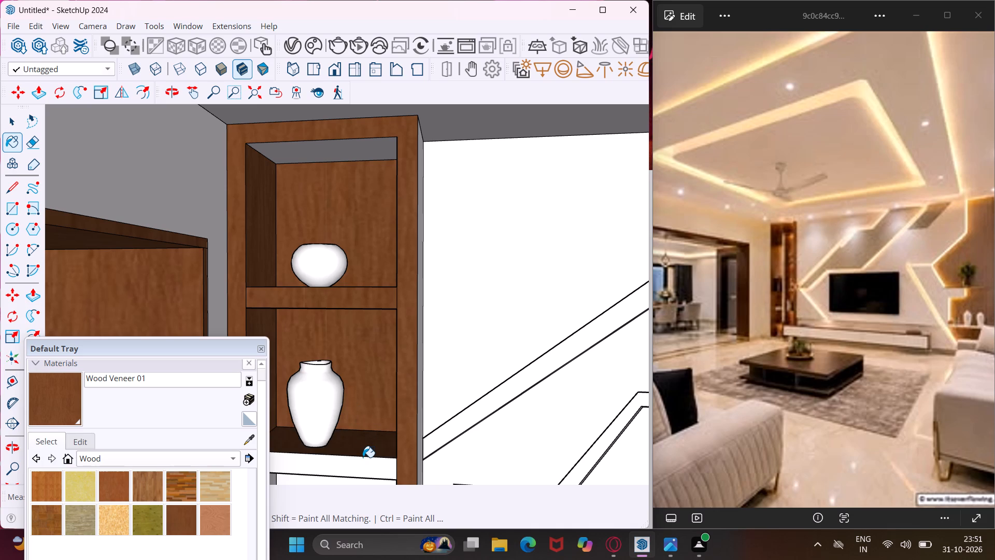
pyautogui.click(363, 457)
pyautogui.moveTo(363, 457); pyautogui.dragTo(322, 426, button='middle')
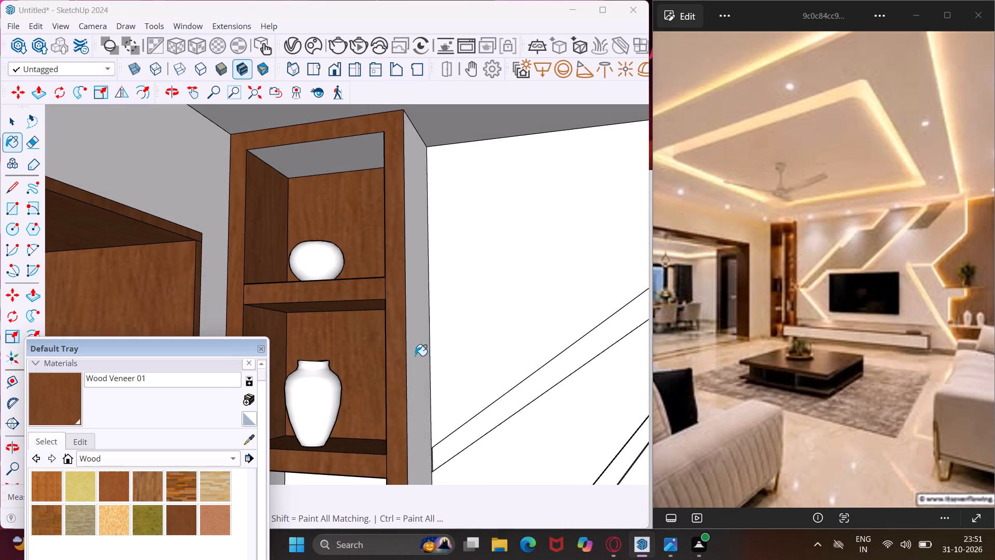
pyautogui.click(415, 353)
pyautogui.click(351, 144)
# Paint the tulip-vase compartment's shelf, back, side and ceiling, plus the bottom compartment's back and side, with Wood Veneer 01.
pyautogui.scroll(-6, 346, 153)
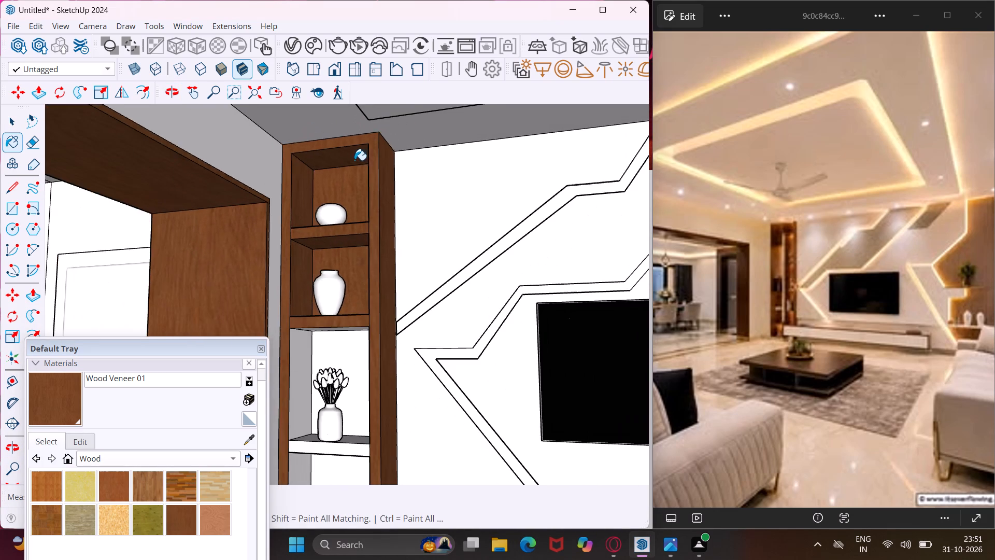
pyautogui.scroll(-4, 358, 183)
pyautogui.scroll(-1, 340, 331)
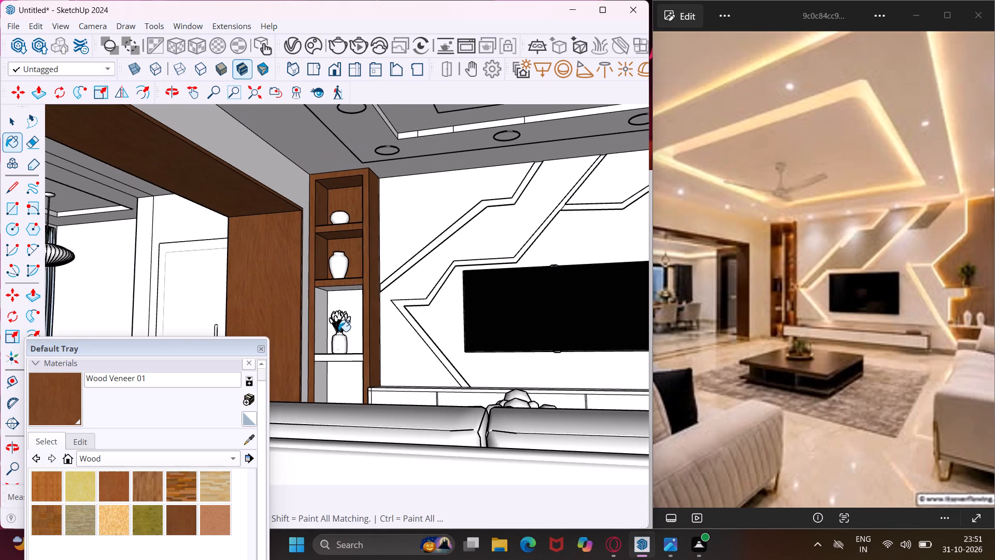
pyautogui.moveTo(338, 331); pyautogui.dragTo(343, 376, button='middle')
pyautogui.scroll(6, 338, 374)
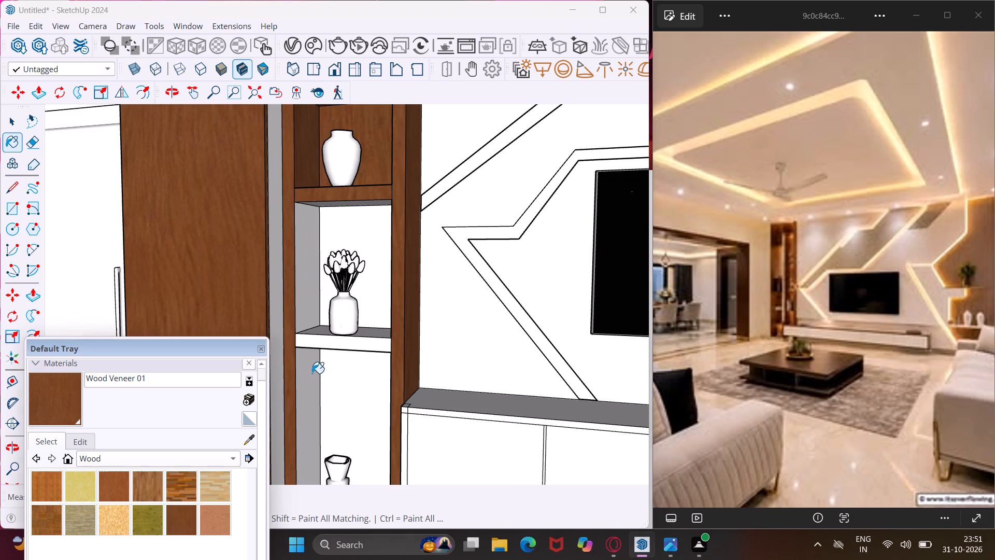
pyautogui.click(312, 373)
pyautogui.click(328, 375)
pyautogui.click(354, 340)
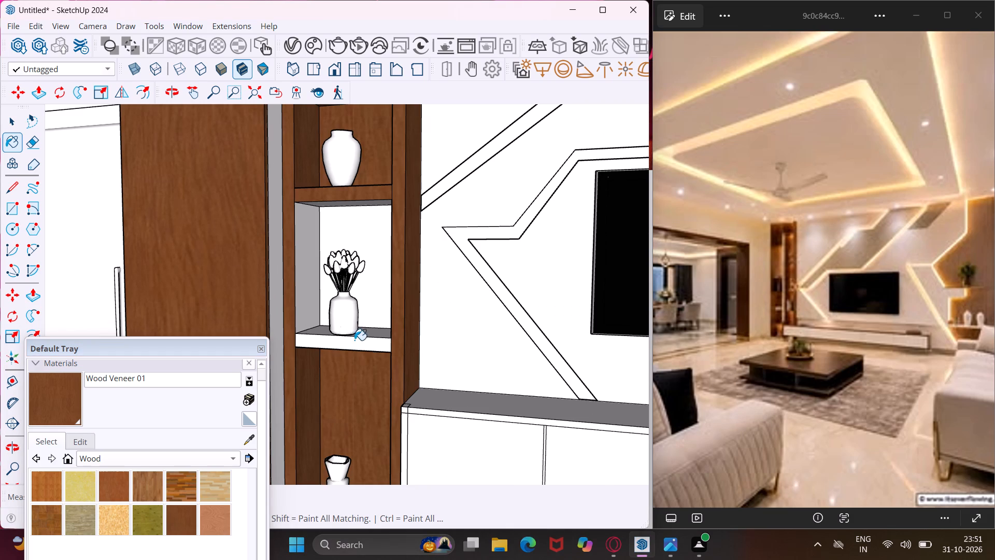
pyautogui.click(363, 330)
pyautogui.click(372, 309)
pyautogui.click(309, 300)
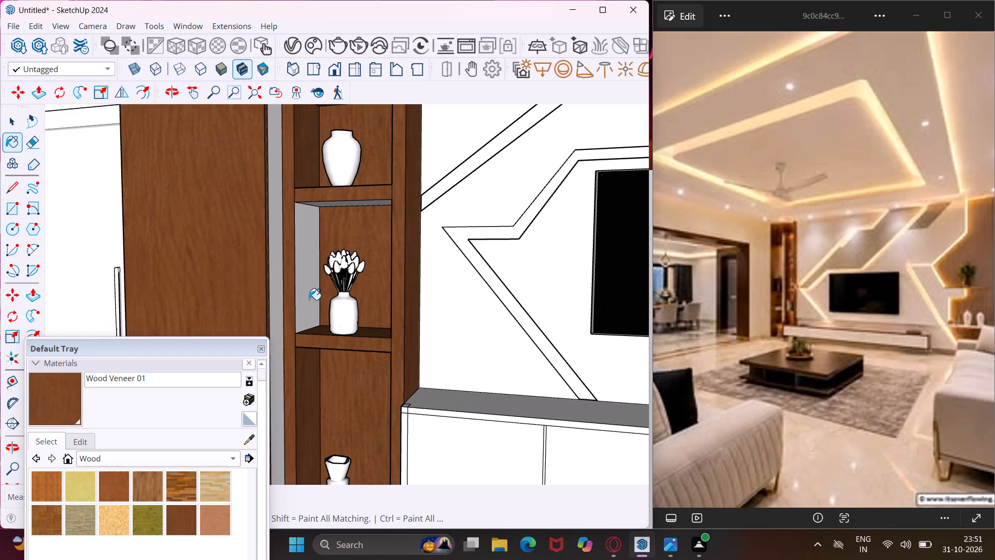
pyautogui.moveTo(309, 297); pyautogui.dragTo(372, 242, button='middle')
pyautogui.click(374, 204)
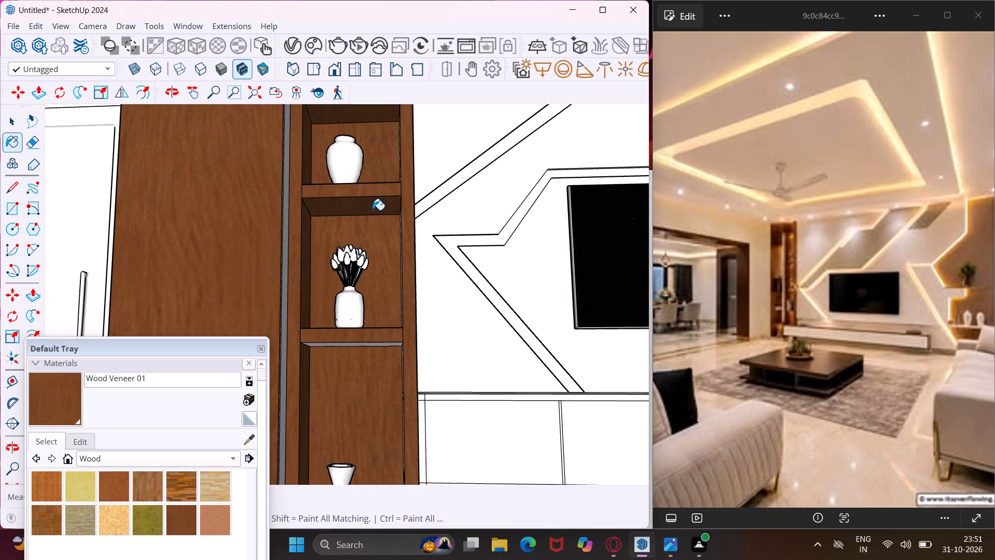
# Paint the TV-side inner faces of the tulip-vase and bottom compartments, including the narrow strip, with Wood Veneer 01.
pyautogui.moveTo(373, 210); pyautogui.dragTo(418, 245, button='middle')
pyautogui.scroll(2, 407, 237)
pyautogui.click(406, 236)
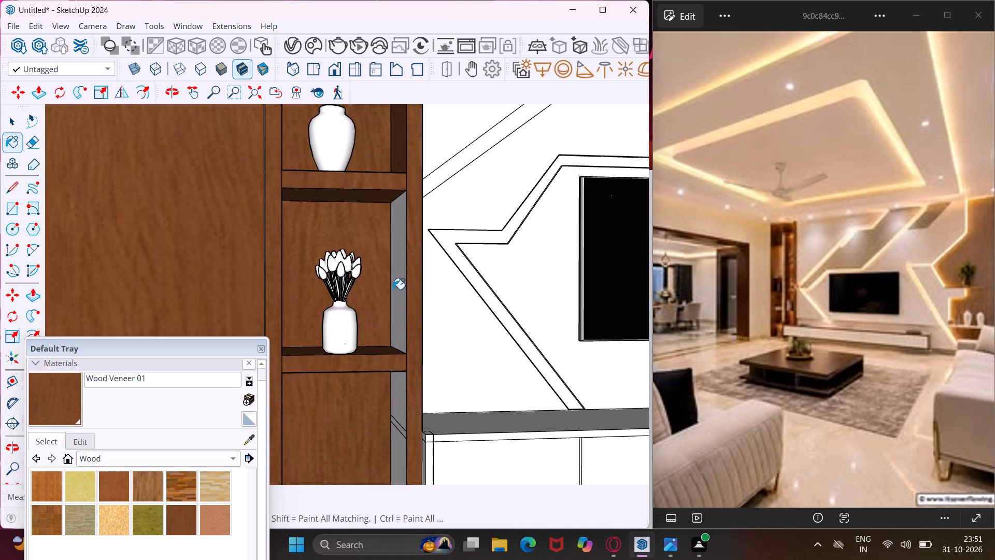
pyautogui.click(404, 399)
pyautogui.click(394, 325)
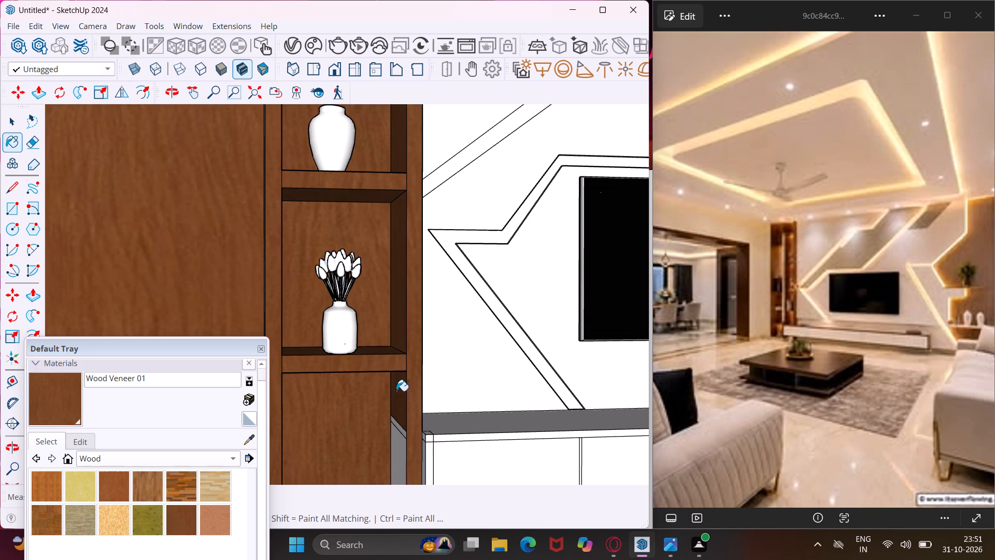
pyautogui.click(399, 431)
pyautogui.click(400, 438)
pyautogui.scroll(3, 395, 435)
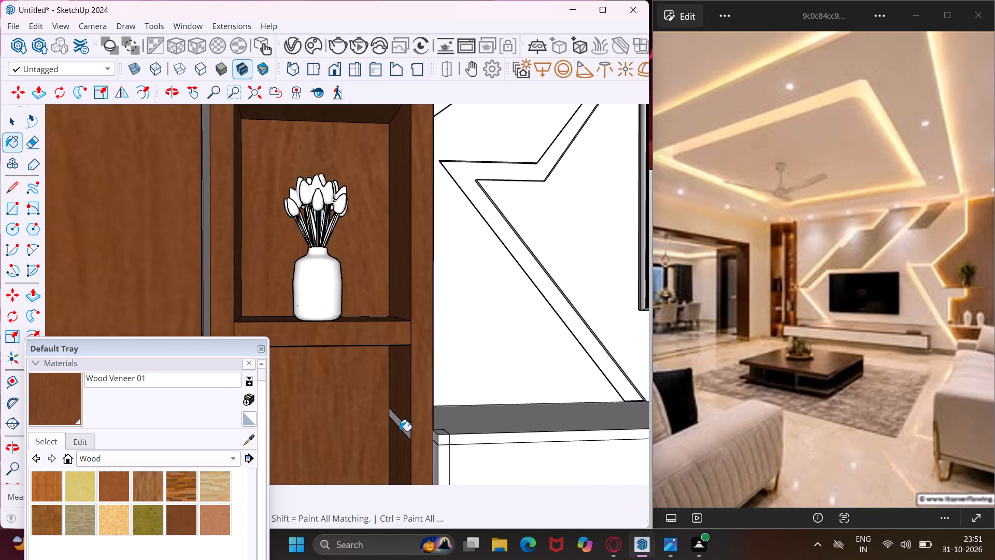
pyautogui.scroll(3, 402, 428)
pyautogui.click(402, 428)
# Paint the bottom compartment's floor and the remaining unpainted pieces of its TV-side inner face with Wood Veneer 01.
pyautogui.scroll(-4, 395, 393)
pyautogui.moveTo(400, 393); pyautogui.dragTo(397, 392, button='middle')
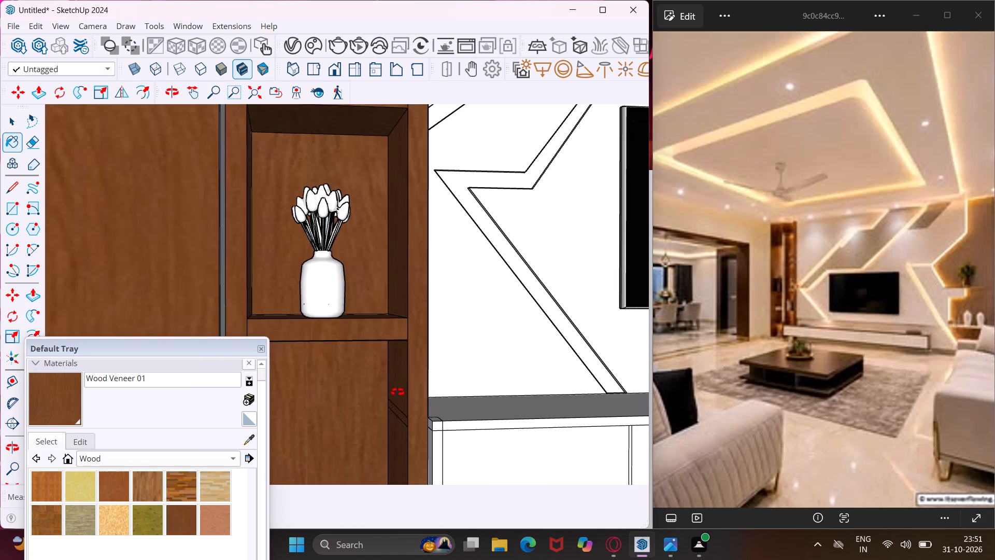
pyautogui.moveTo(397, 392); pyautogui.dragTo(281, 402, button='middle')
pyautogui.moveTo(348, 340); pyautogui.dragTo(427, 380, button='middle')
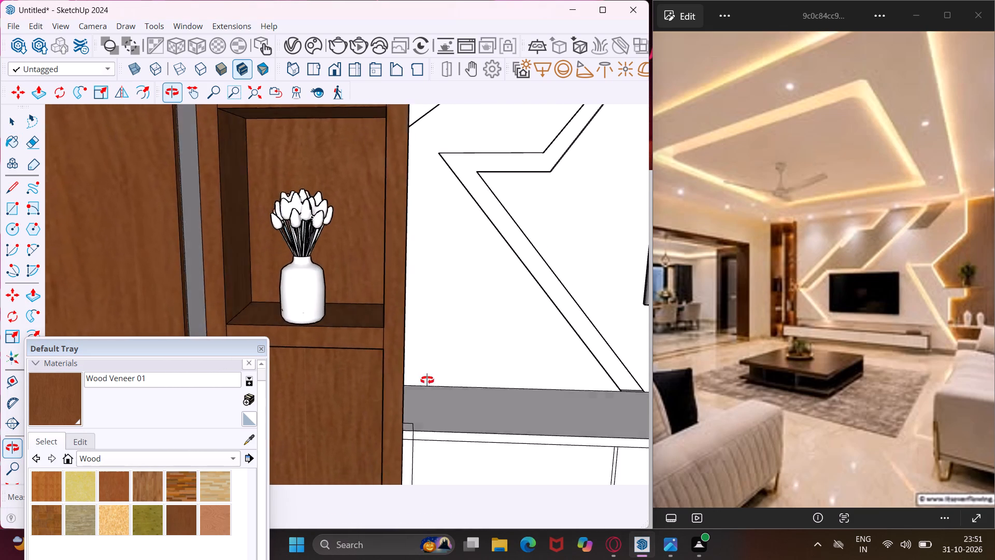
pyautogui.moveTo(427, 380); pyautogui.dragTo(467, 384, button='middle')
pyautogui.scroll(-4, 387, 348)
pyautogui.scroll(2, 391, 455)
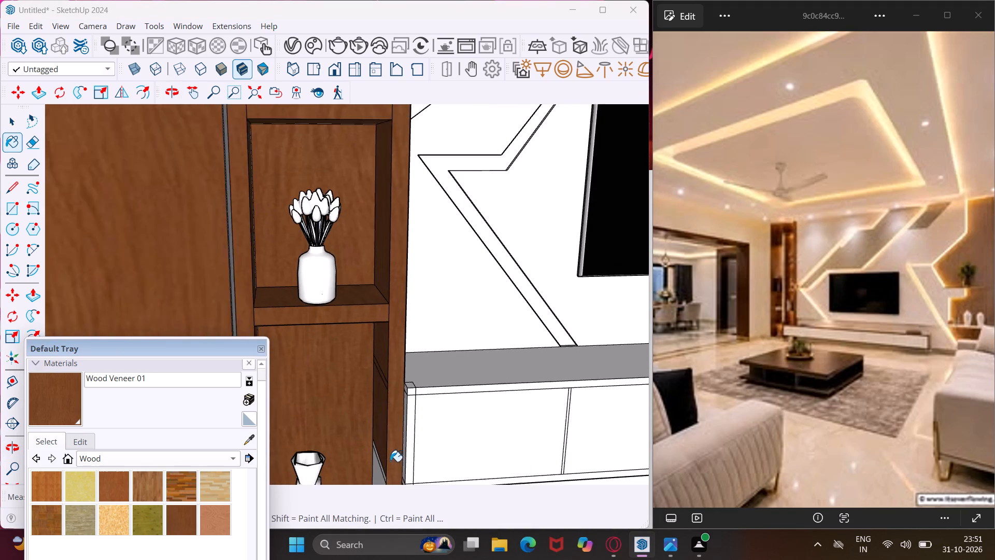
pyautogui.scroll(4, 390, 461)
pyautogui.click(372, 473)
pyautogui.click(376, 452)
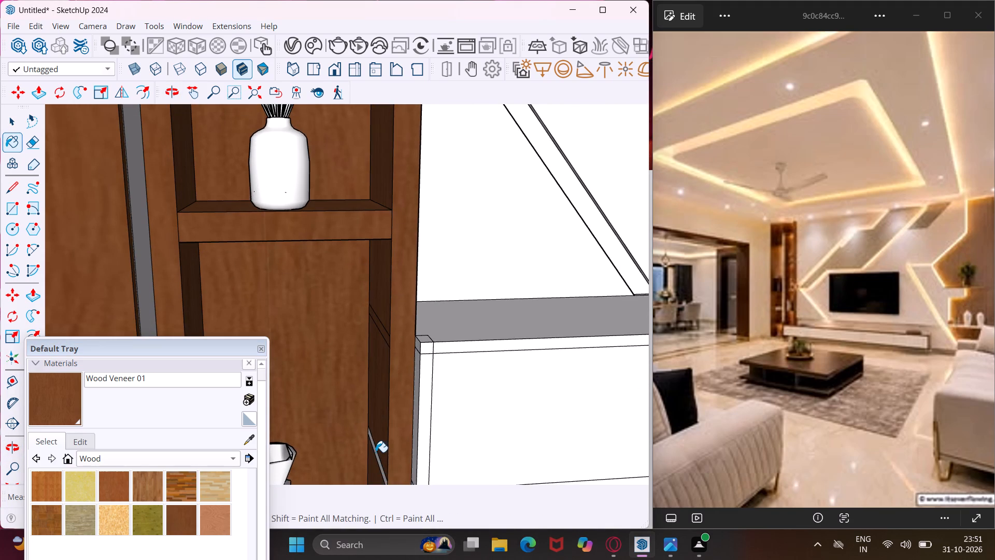
pyautogui.scroll(7, 373, 440)
pyautogui.click(372, 440)
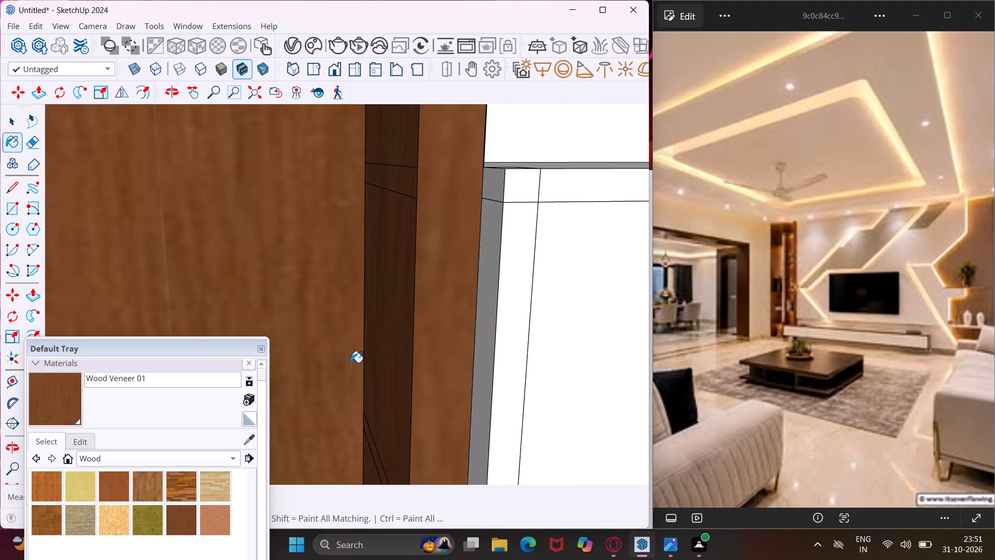
pyautogui.scroll(-6, 351, 361)
pyautogui.scroll(-6, 365, 316)
pyautogui.moveTo(364, 275); pyautogui.dragTo(364, 271, button='middle')
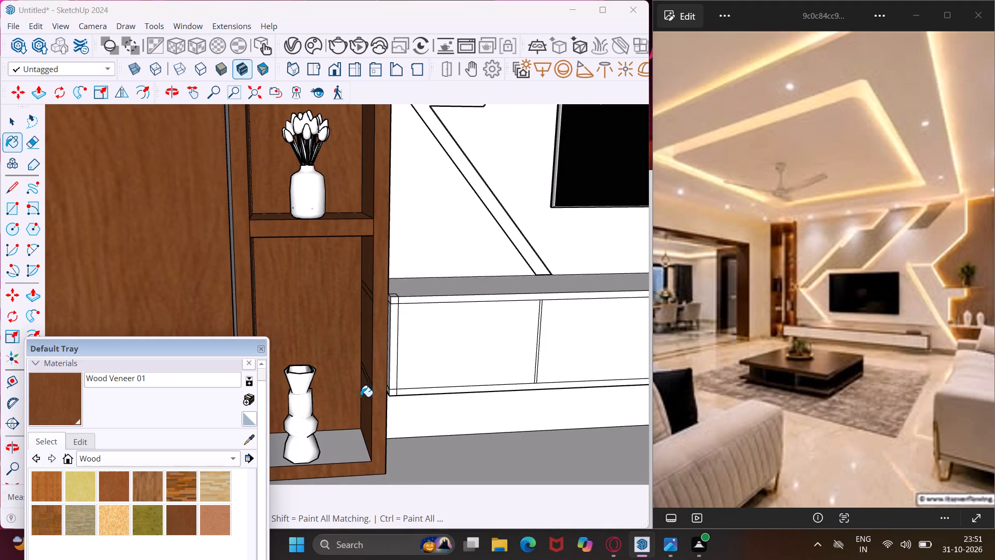
pyautogui.scroll(3, 343, 450)
pyautogui.click(343, 450)
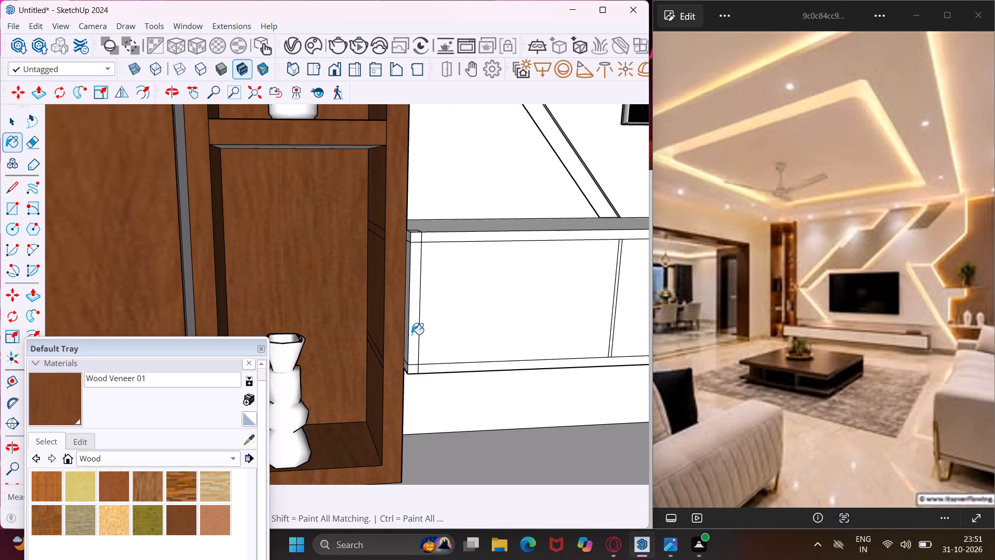
# Paint the front and side faces of the TV console's end post beside the shelf unit with Wood Veneer 01.
pyautogui.scroll(8, 411, 262)
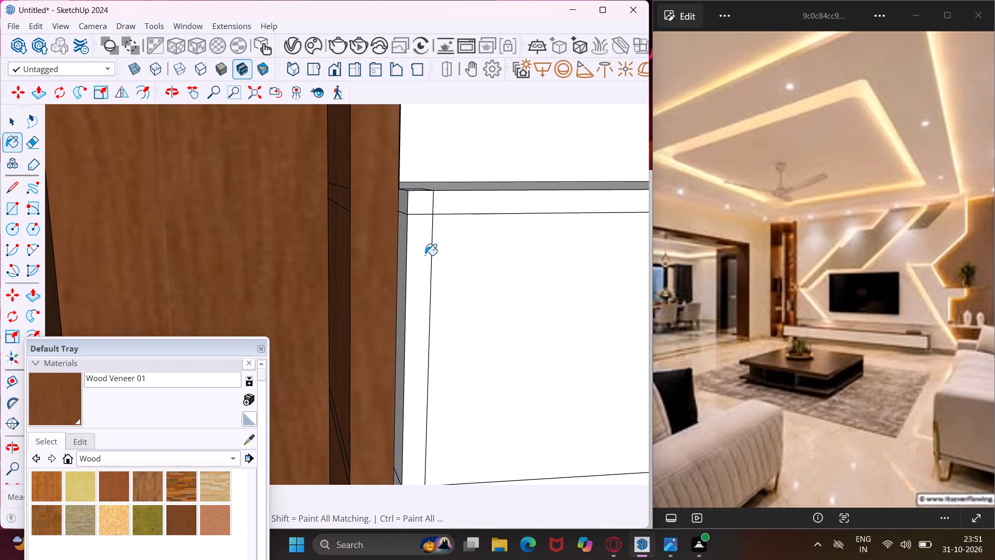
pyautogui.click(425, 255)
pyautogui.click(416, 209)
pyautogui.click(406, 232)
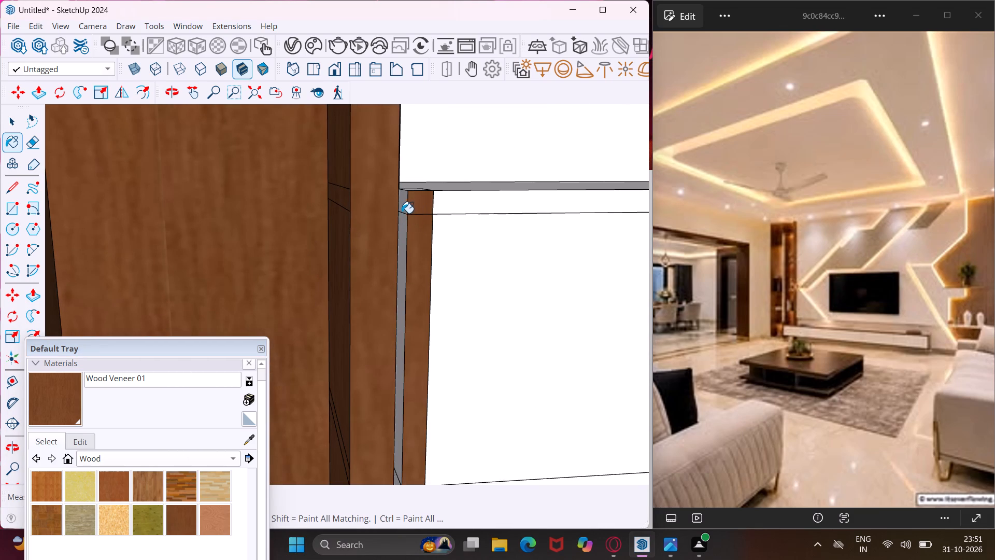
pyautogui.click(401, 208)
pyautogui.click(398, 224)
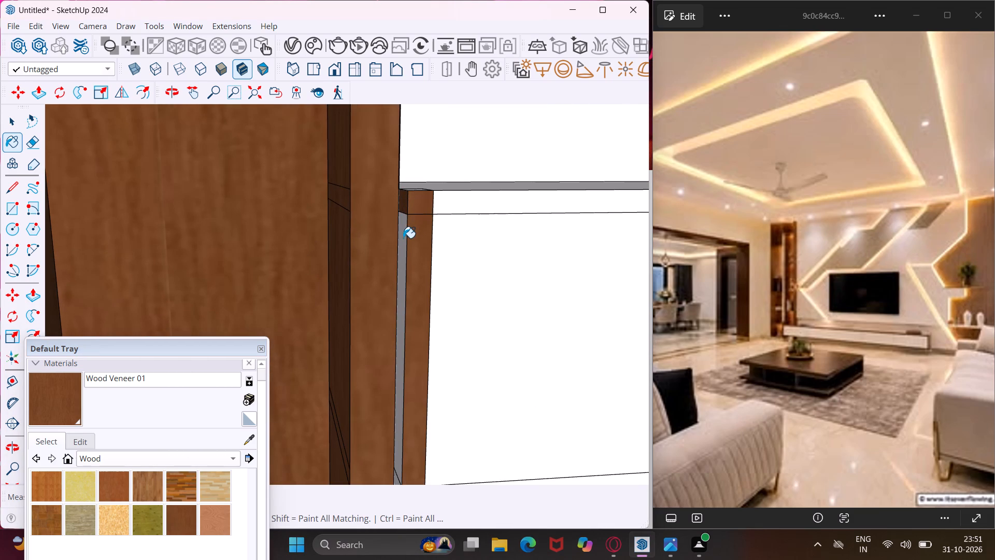
pyautogui.click(403, 238)
# Paint the TV console's top face, its upper front edge and the top corner beside the shelf unit with Wood Veneer 01.
pyautogui.scroll(1, 432, 199)
pyautogui.moveTo(432, 197); pyautogui.dragTo(411, 277, button='middle')
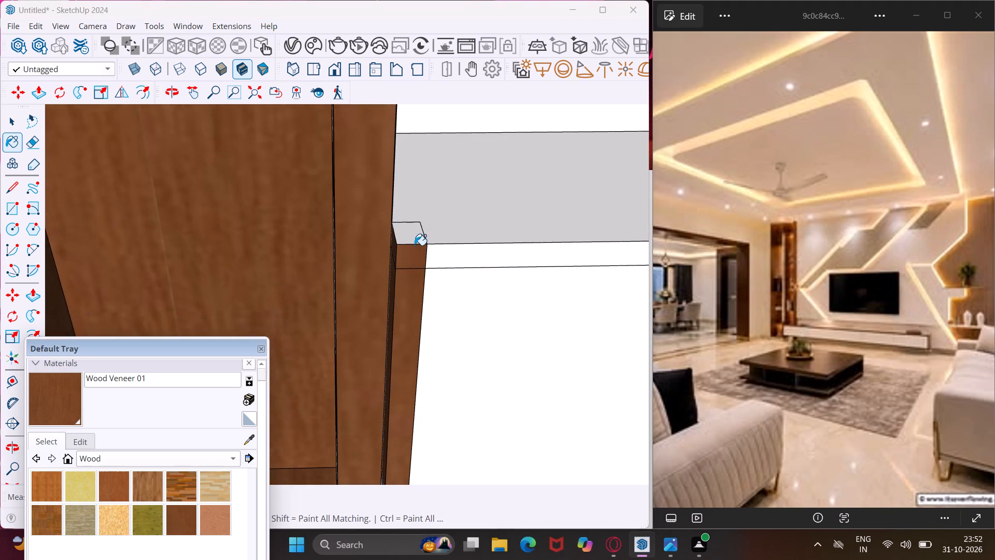
pyautogui.scroll(3, 414, 245)
pyautogui.click(408, 235)
pyautogui.click(427, 206)
pyautogui.click(442, 251)
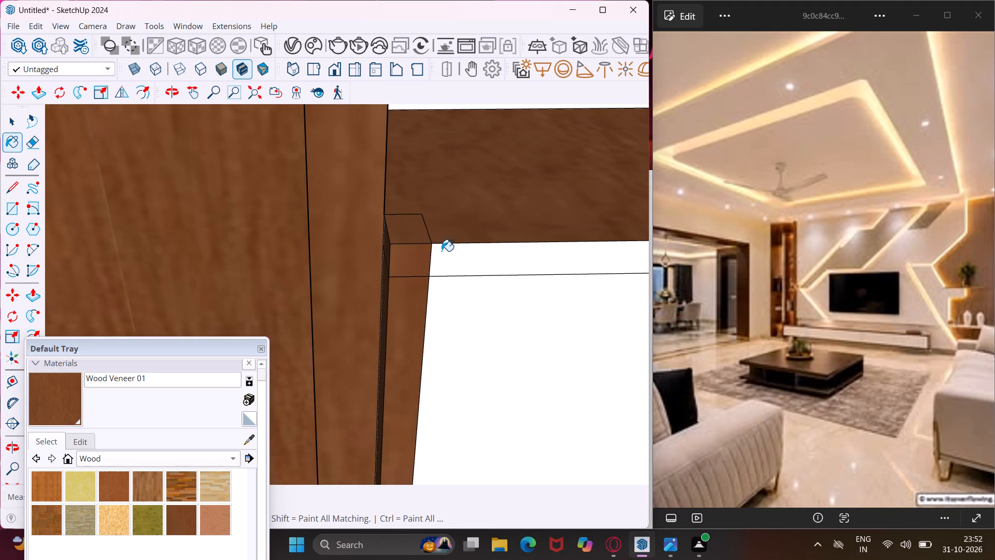
# Paint the console's bottom rail front and underside, plus the bottom corner piece beside the shelf unit, with Wood Veneer 01.
pyautogui.scroll(-6, 380, 218)
pyautogui.scroll(-5, 320, 228)
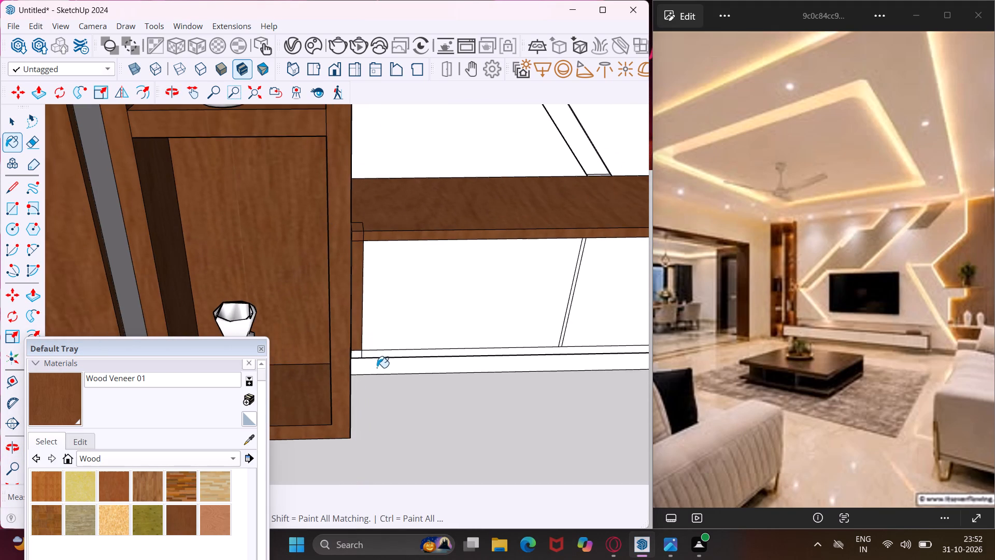
pyautogui.scroll(8, 377, 369)
pyautogui.click(336, 343)
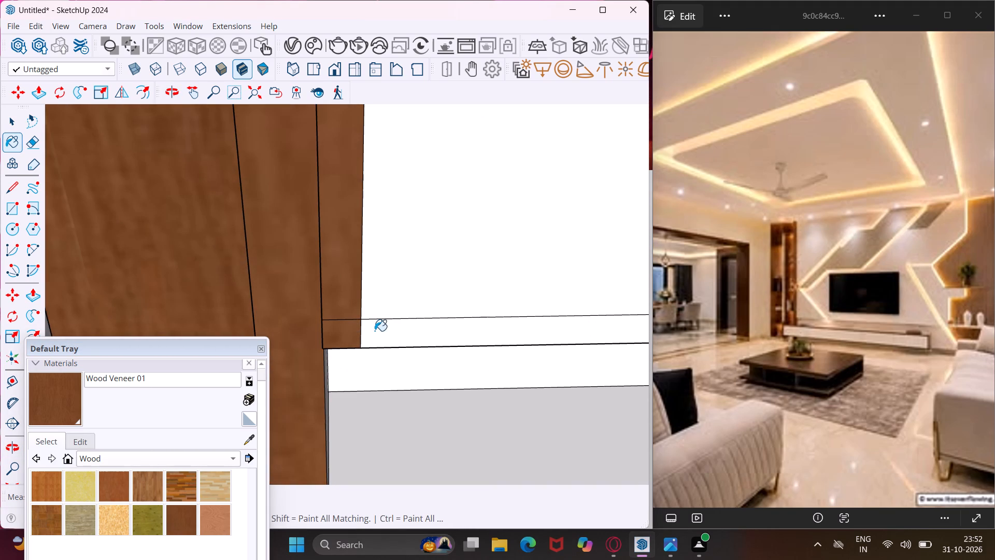
pyautogui.click(377, 331)
pyautogui.moveTo(379, 330); pyautogui.dragTo(417, 184, button='middle')
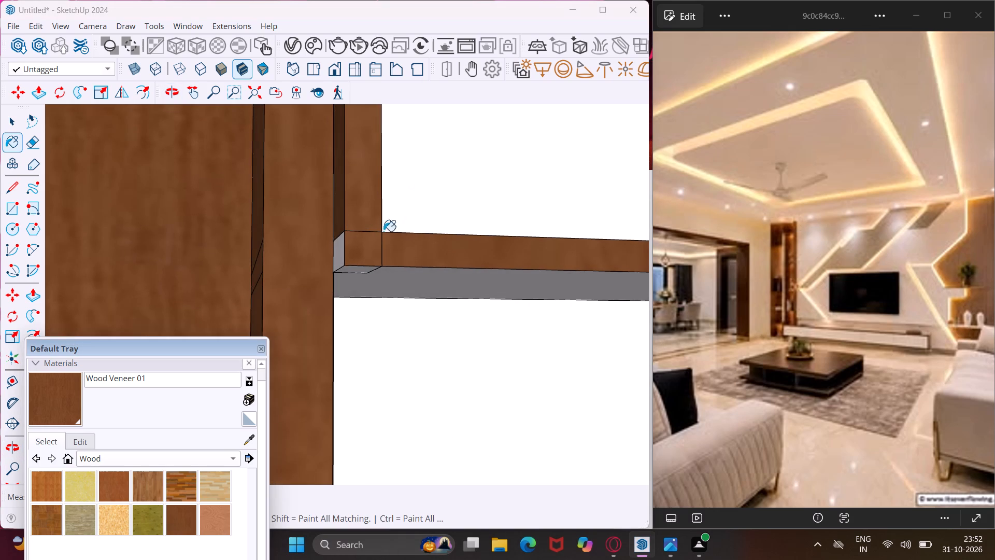
pyautogui.scroll(3, 311, 253)
pyautogui.click(346, 240)
pyautogui.click(365, 273)
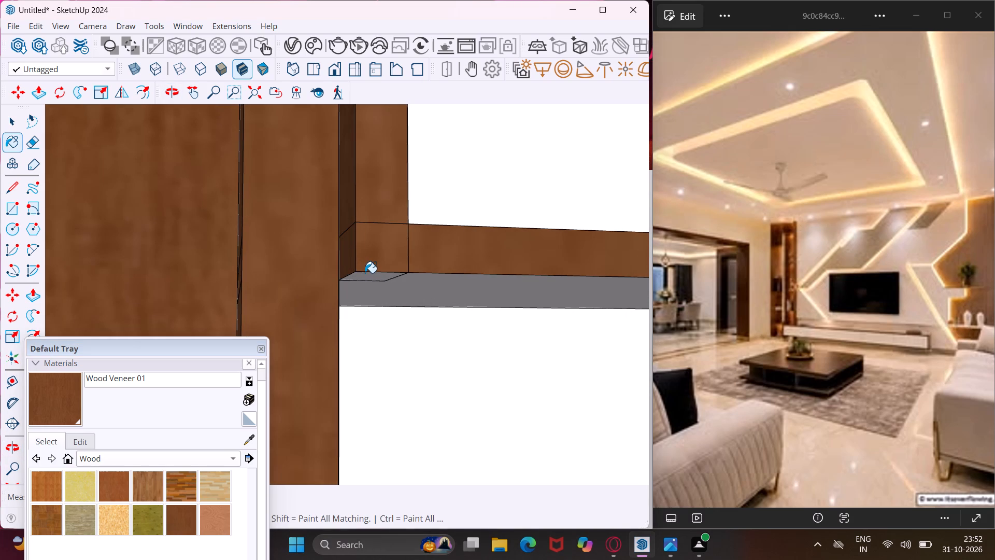
pyautogui.click(412, 288)
# Paint the front, upper corner and top of the console's far end post, away from the shelf unit, with Wood Veneer 01.
pyautogui.moveTo(420, 276); pyautogui.dragTo(287, 376, button='middle')
pyautogui.scroll(-12, 282, 355)
pyautogui.scroll(-5, 264, 315)
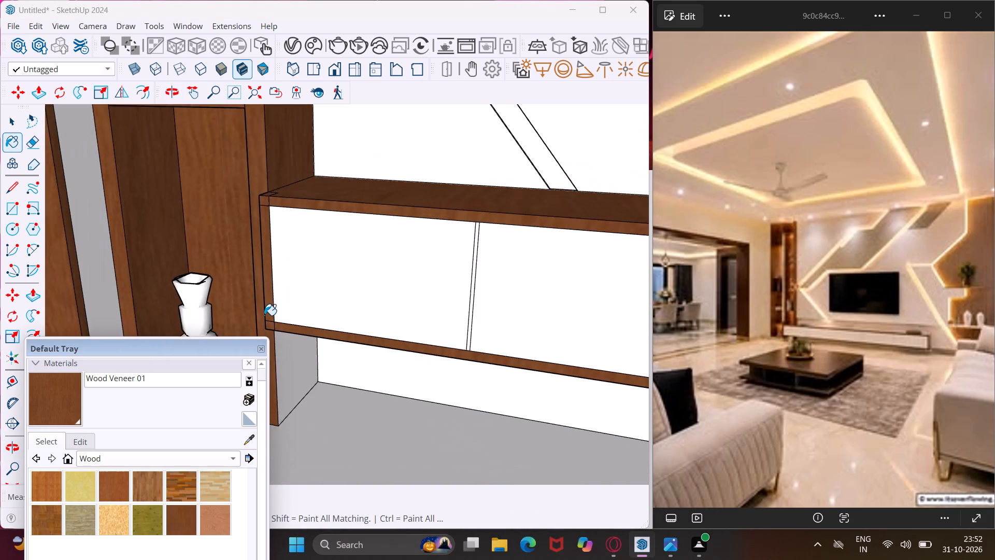
pyautogui.scroll(-14, 264, 315)
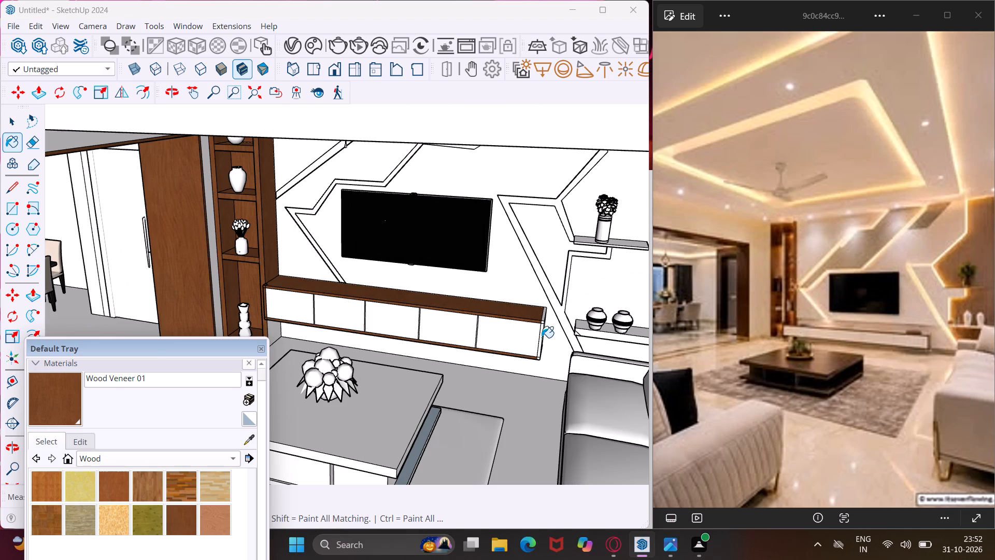
pyautogui.scroll(14, 543, 337)
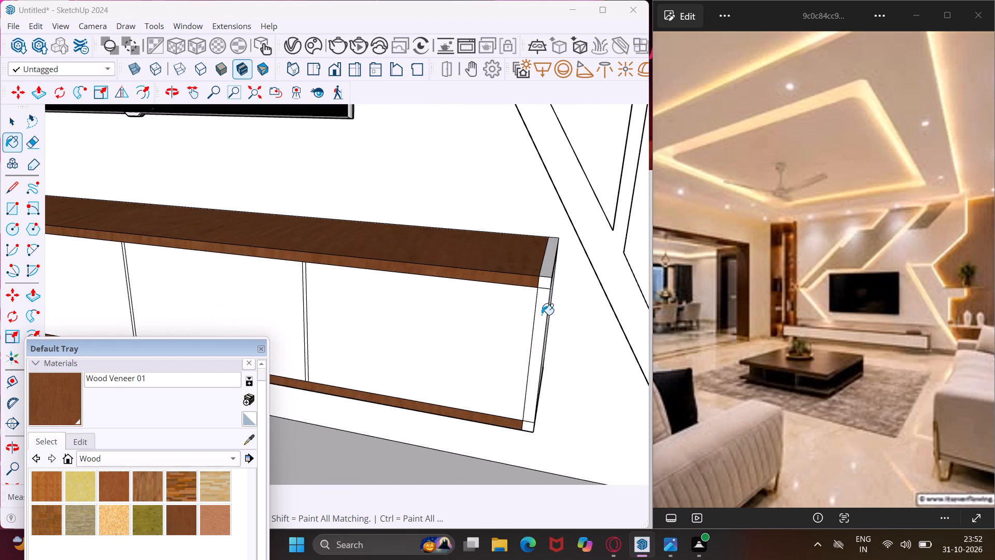
pyautogui.click(542, 315)
pyautogui.click(546, 285)
pyautogui.click(547, 271)
# Paint the far end post's outer side, bottom corner faces and underside with Wood Veneer 01.
pyautogui.moveTo(548, 292); pyautogui.dragTo(525, 279, button='middle')
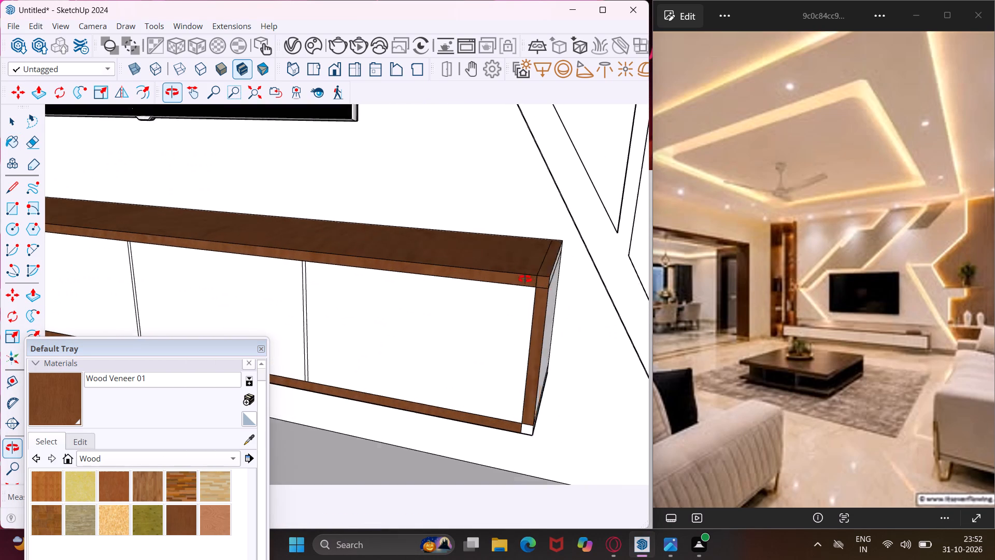
pyautogui.moveTo(525, 279); pyautogui.dragTo(479, 250, button='middle')
pyautogui.moveTo(501, 271); pyautogui.dragTo(510, 375, button='middle')
pyautogui.scroll(1, 506, 371)
pyautogui.scroll(-2, 479, 358)
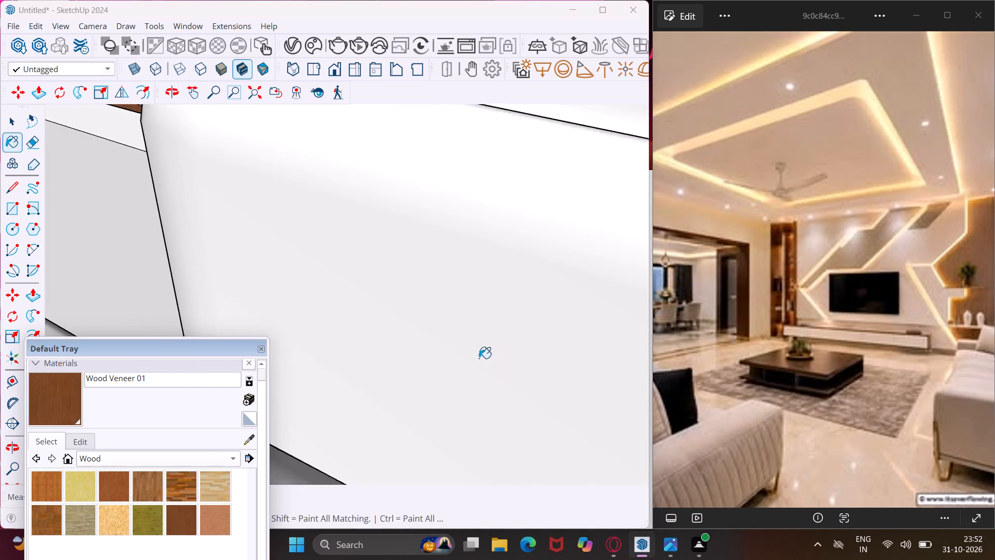
pyautogui.scroll(-9, 479, 358)
pyautogui.scroll(7, 509, 203)
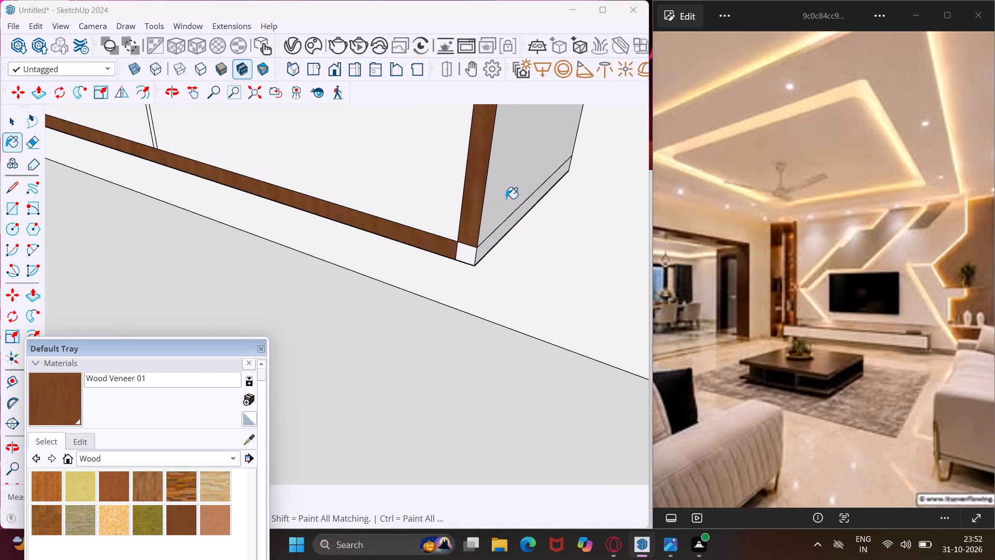
pyautogui.click(506, 199)
pyautogui.click(487, 249)
pyautogui.click(468, 259)
pyautogui.moveTo(468, 259); pyautogui.dragTo(516, 103, button='middle')
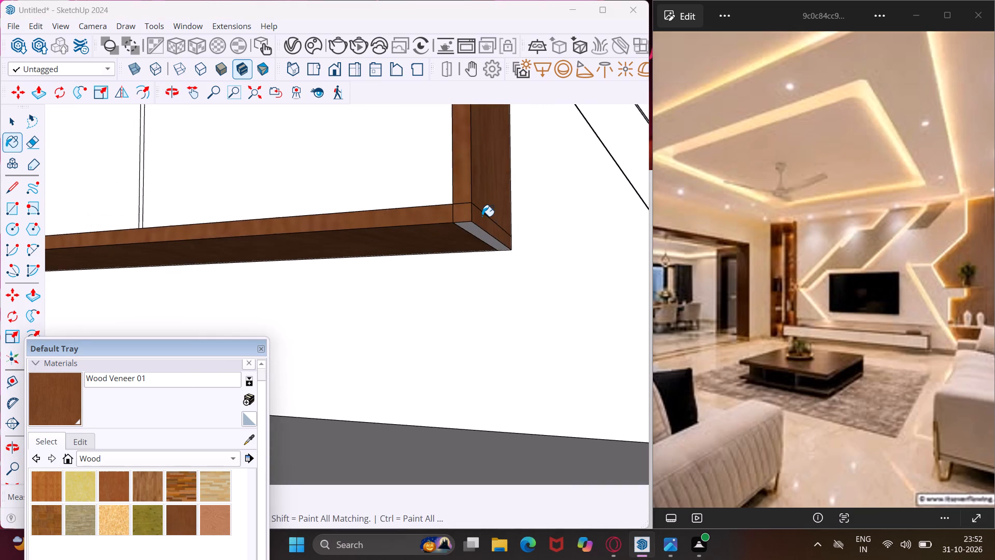
pyautogui.scroll(3, 481, 223)
pyautogui.click(473, 230)
# Paint the top, TV-side end and front edge of the wall shelf under the potted plant with Wood Veneer 01.
pyautogui.moveTo(475, 221); pyautogui.dragTo(495, 404, button='middle')
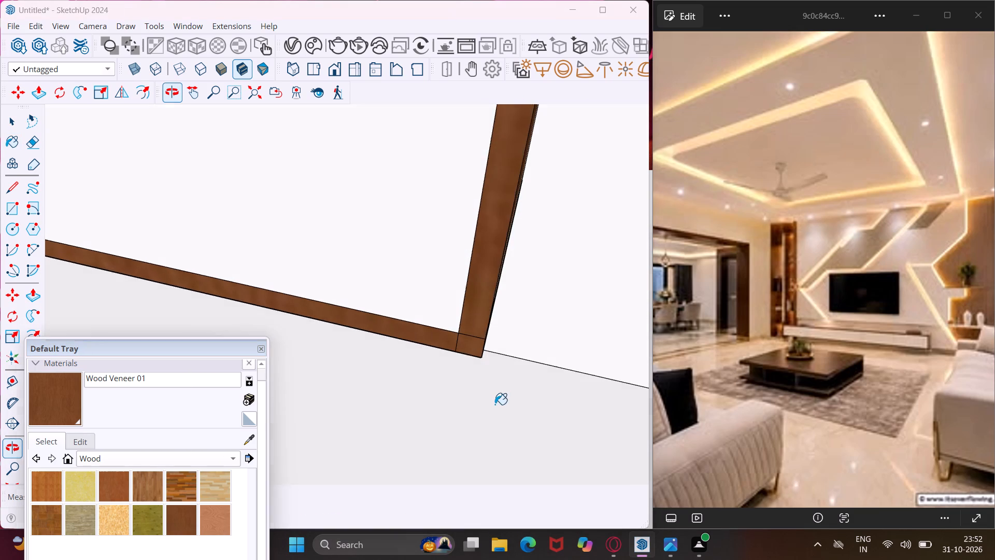
pyautogui.scroll(-9, 490, 375)
pyautogui.scroll(-3, 496, 328)
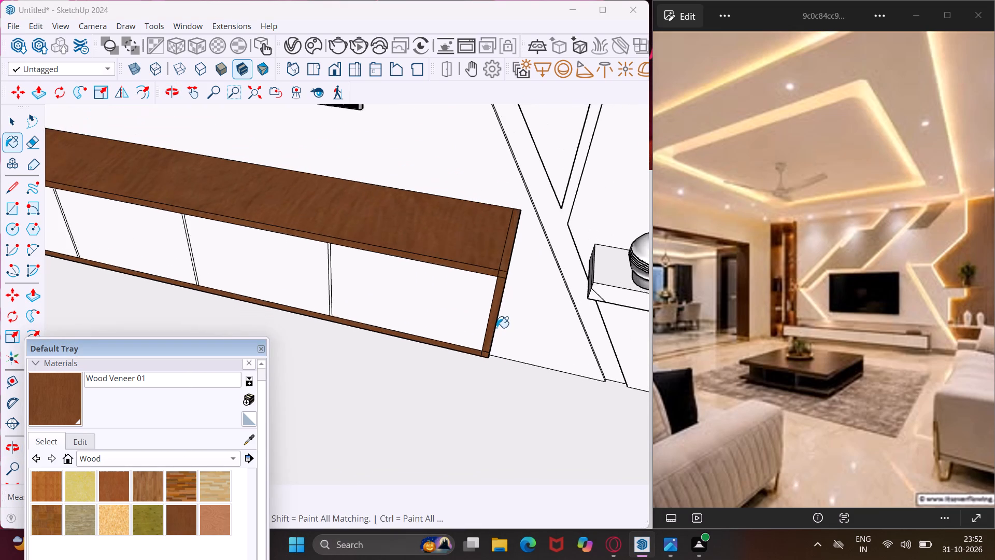
pyautogui.scroll(-4, 496, 328)
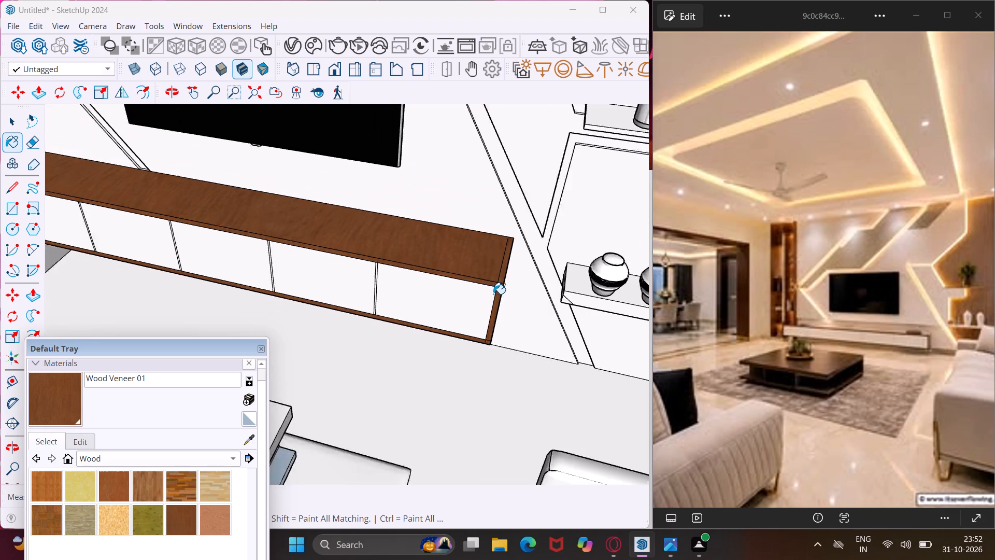
pyautogui.scroll(-2, 493, 294)
pyautogui.moveTo(493, 294); pyautogui.dragTo(556, 99, button='middle')
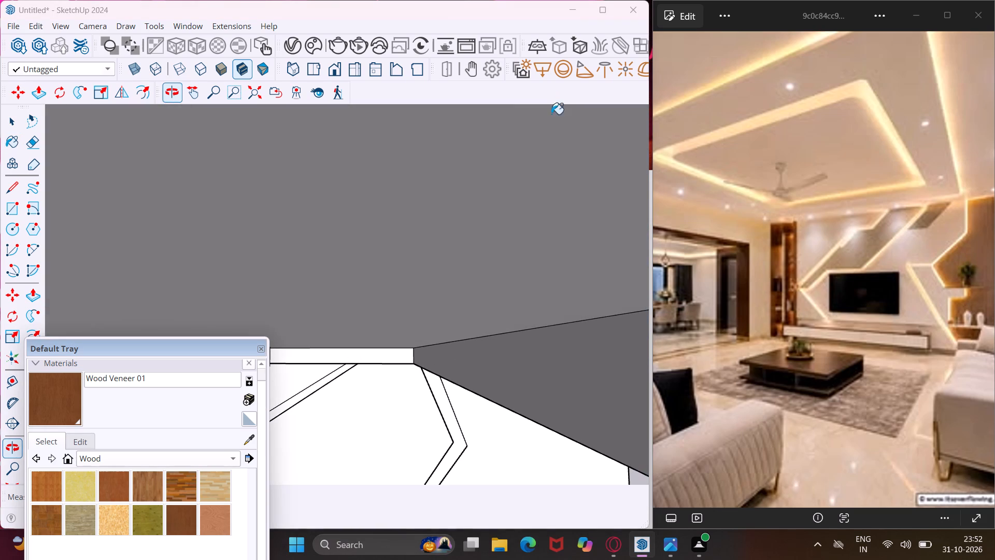
pyautogui.scroll(-18, 485, 360)
pyautogui.scroll(-7, 478, 321)
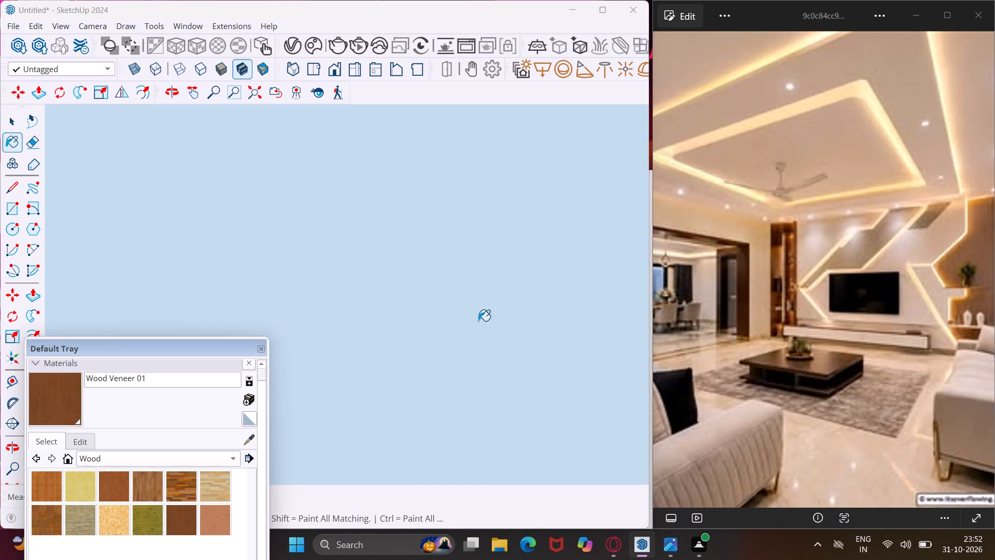
pyautogui.scroll(-19, 477, 321)
pyautogui.scroll(-7, 479, 348)
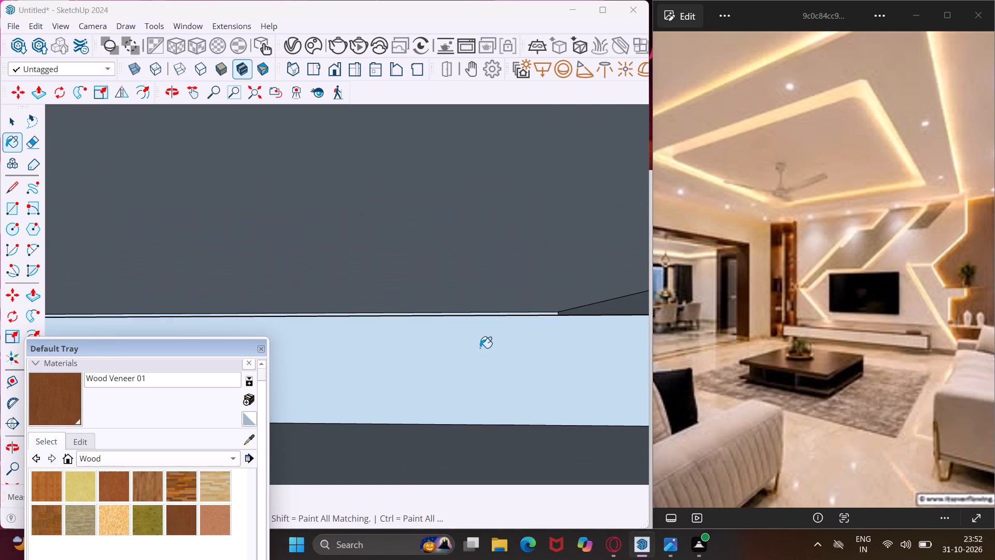
pyautogui.scroll(-16, 481, 335)
pyautogui.scroll(-17, 484, 328)
pyautogui.scroll(-20, 489, 323)
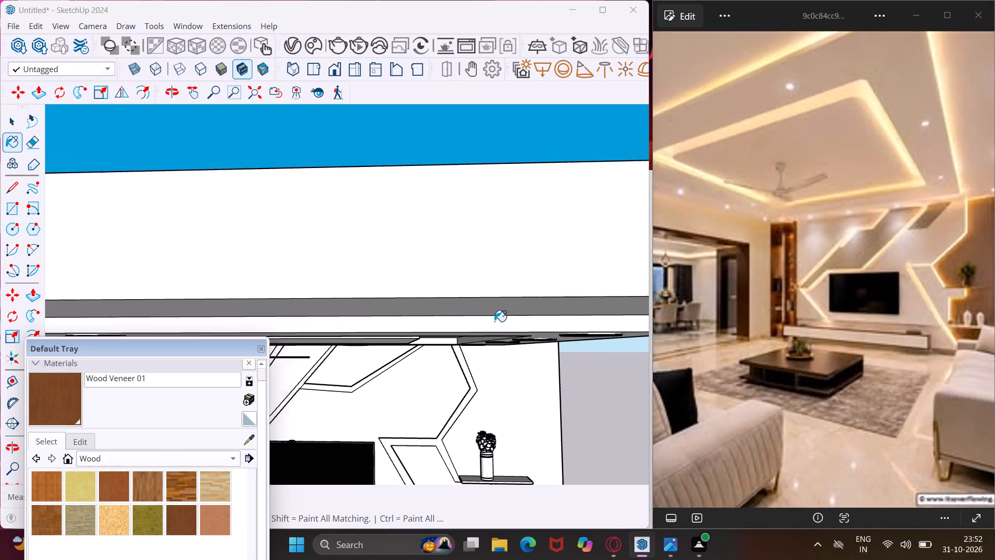
pyautogui.scroll(-10, 494, 321)
pyautogui.scroll(11, 482, 427)
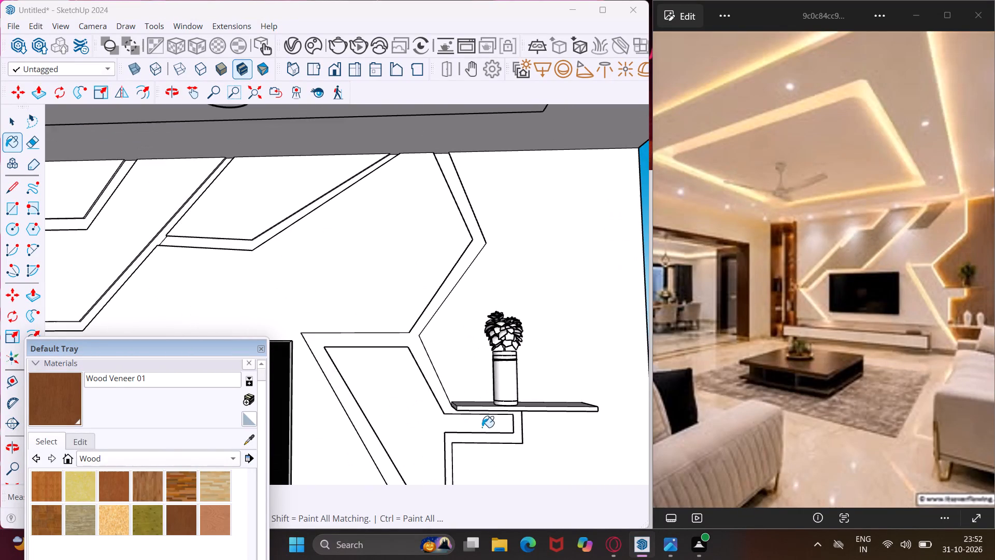
pyautogui.scroll(8, 491, 380)
pyautogui.scroll(5, 466, 418)
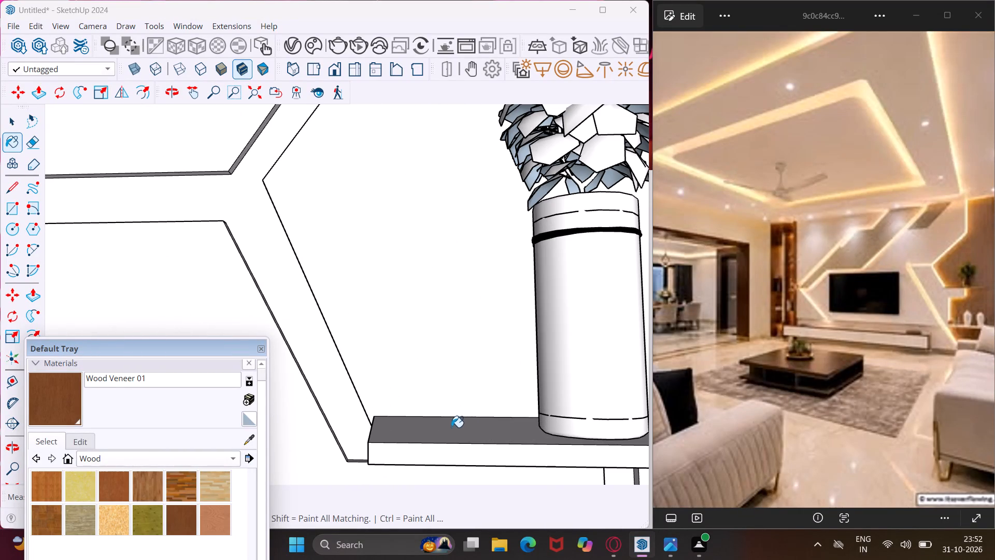
pyautogui.click(450, 428)
pyautogui.moveTo(421, 449); pyautogui.dragTo(513, 443, button='middle')
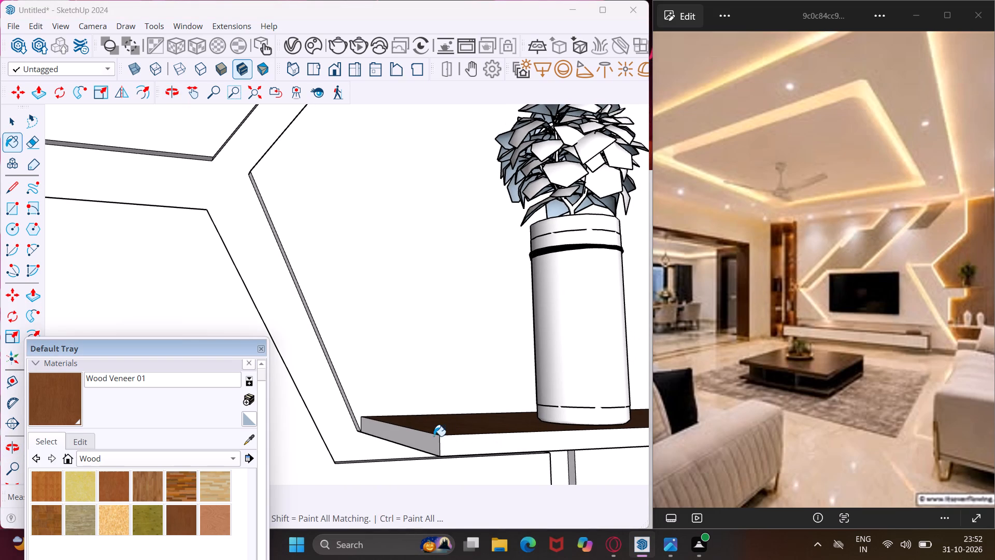
pyautogui.click(434, 441)
pyautogui.click(450, 445)
# Paint both parts of the plant shelf's underside and its opposite end face with Wood Veneer 01.
pyautogui.moveTo(468, 450); pyautogui.dragTo(455, 382, button='middle')
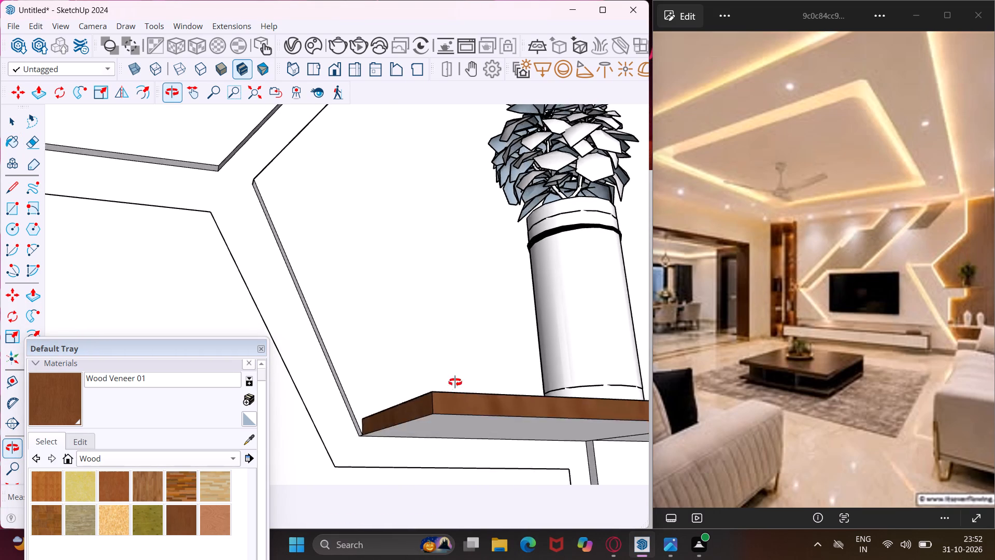
pyautogui.moveTo(455, 382); pyautogui.dragTo(457, 338, button='middle')
pyautogui.click(453, 369)
pyautogui.moveTo(517, 367); pyautogui.dragTo(335, 384, button='middle')
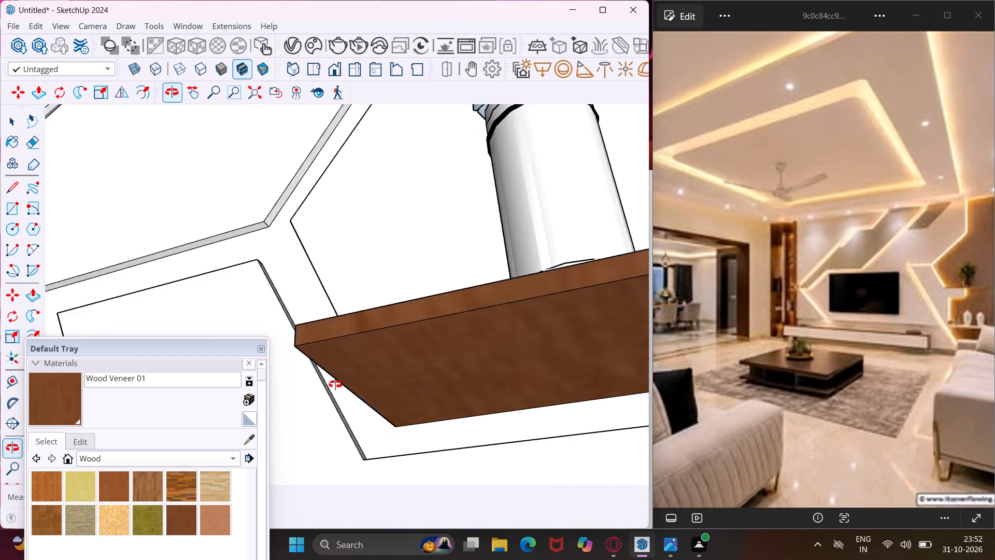
pyautogui.moveTo(335, 384); pyautogui.dragTo(265, 410, button='middle')
pyautogui.scroll(-8, 274, 402)
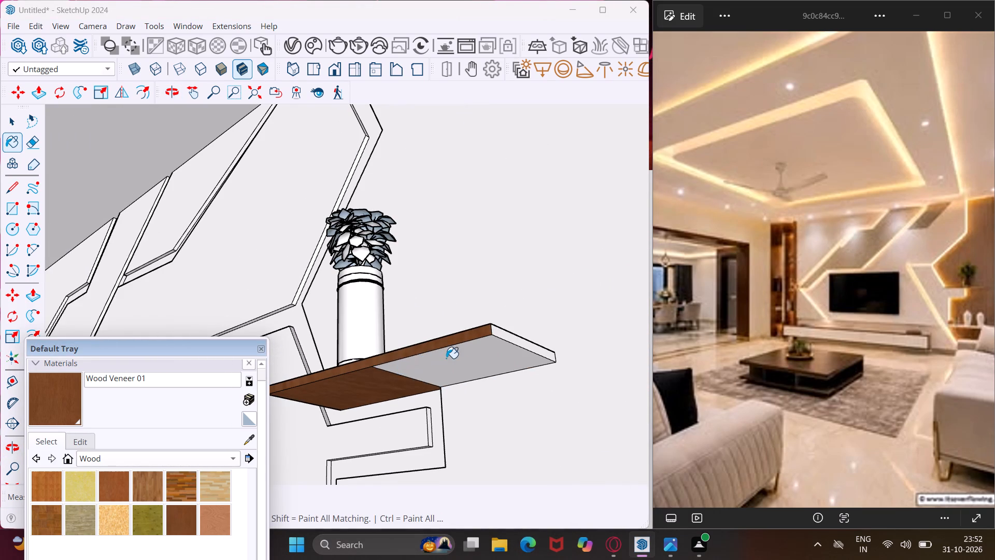
pyautogui.click(450, 359)
pyautogui.scroll(6, 504, 339)
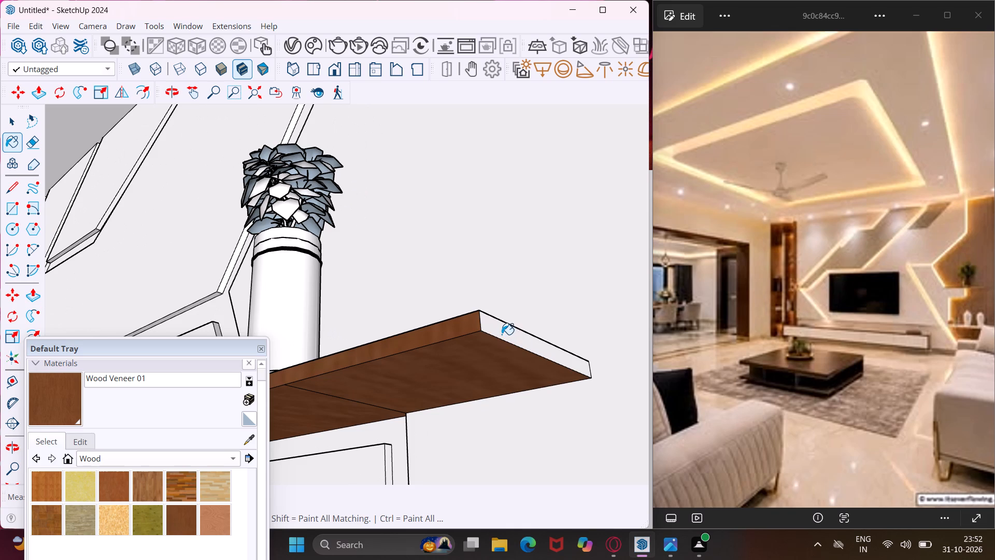
pyautogui.click(502, 334)
# Examine the veneered plant shelf and the living room model as a whole.
pyautogui.moveTo(501, 334); pyautogui.dragTo(528, 455, button='middle')
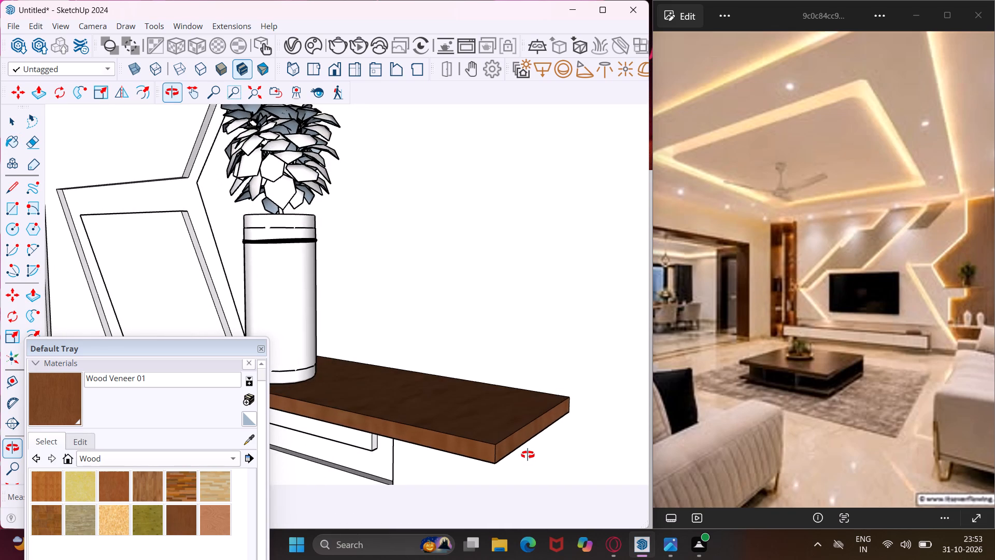
pyautogui.moveTo(528, 455); pyautogui.dragTo(667, 426, button='middle')
pyautogui.scroll(-11, 577, 377)
pyautogui.moveTo(565, 367); pyautogui.dragTo(556, 354, button='middle')
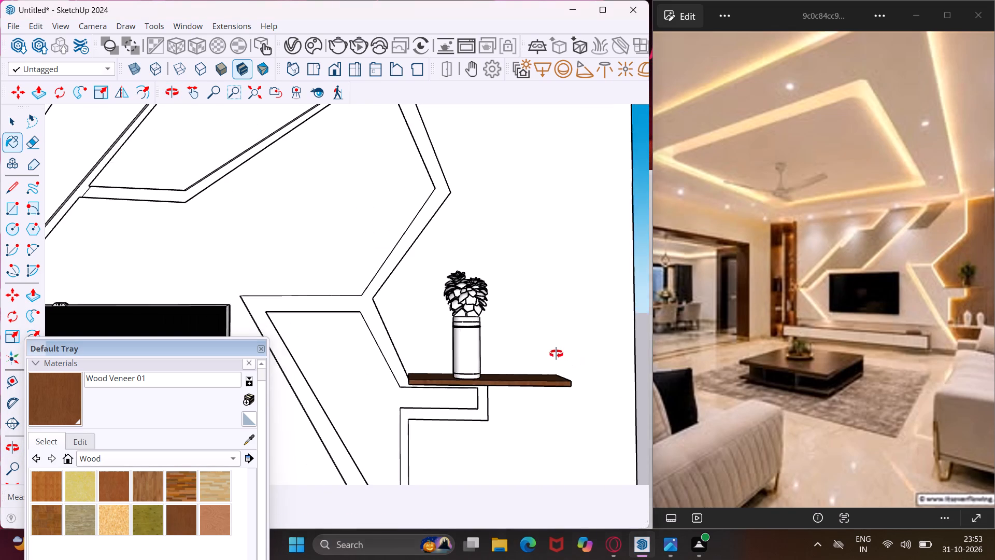
pyautogui.moveTo(556, 354); pyautogui.dragTo(557, 316, button='middle')
pyautogui.scroll(-16, 557, 316)
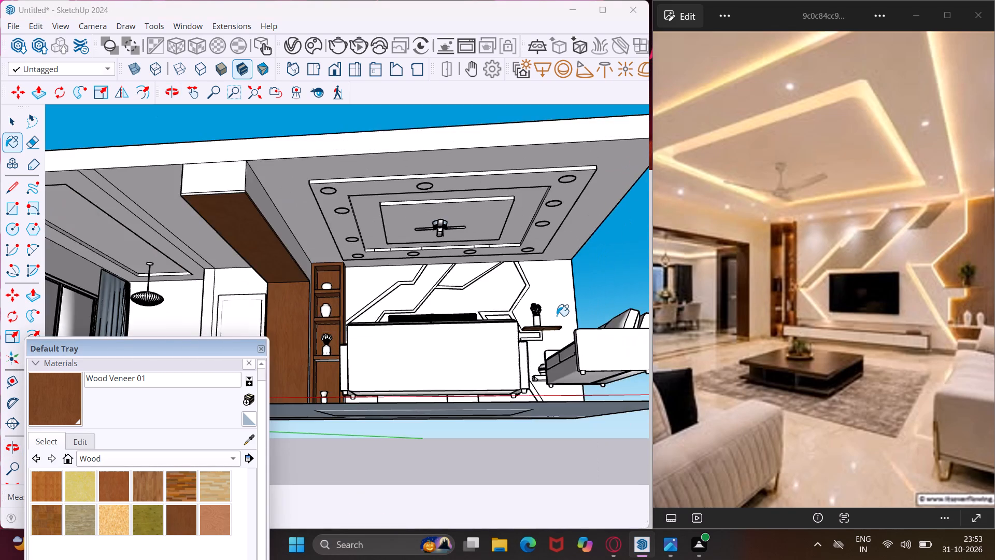
pyautogui.scroll(-4, 557, 316)
pyautogui.moveTo(557, 316); pyautogui.dragTo(538, 395, button='middle')
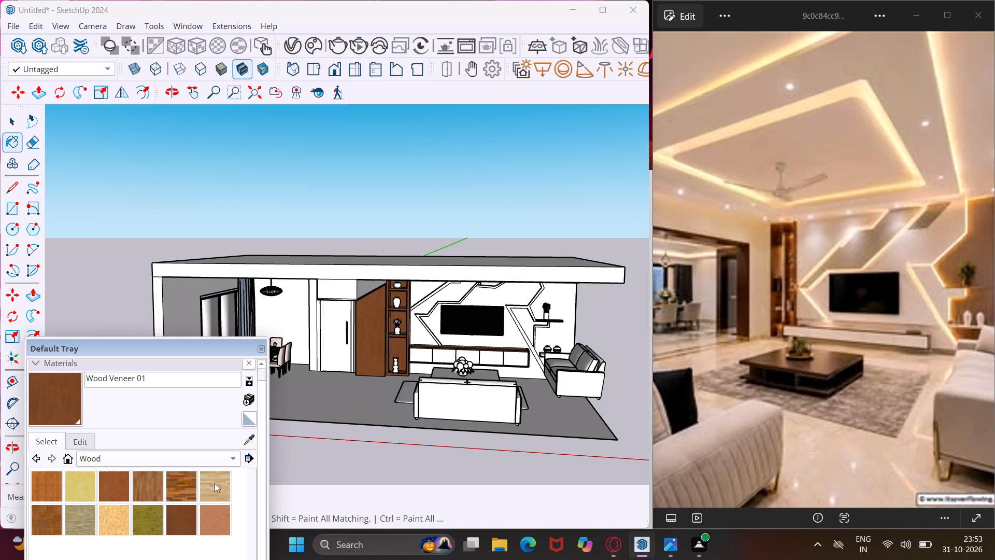
# Paint the TV wall section behind the plant shelf with Sandstone from the Stone materials.
pyautogui.click(186, 456)
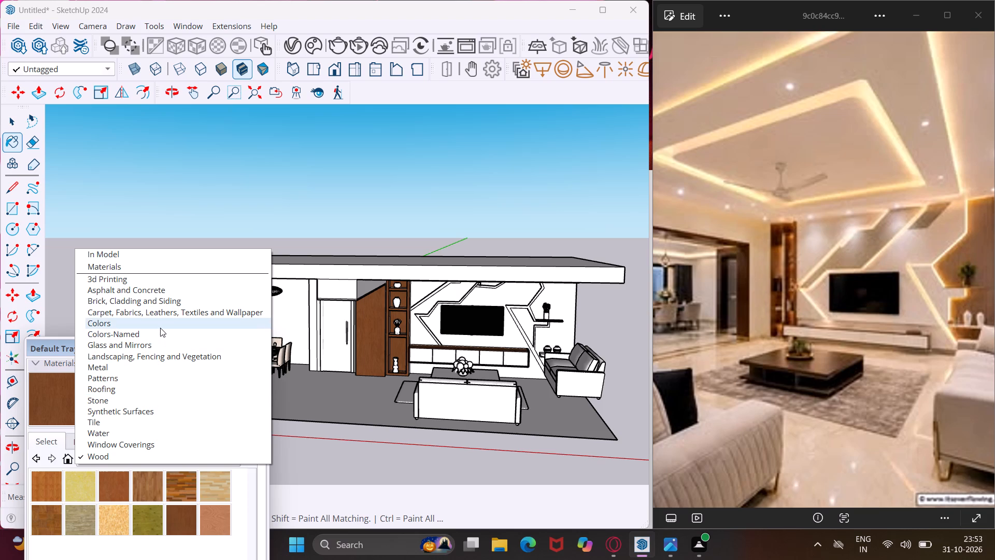
pyautogui.click(147, 359)
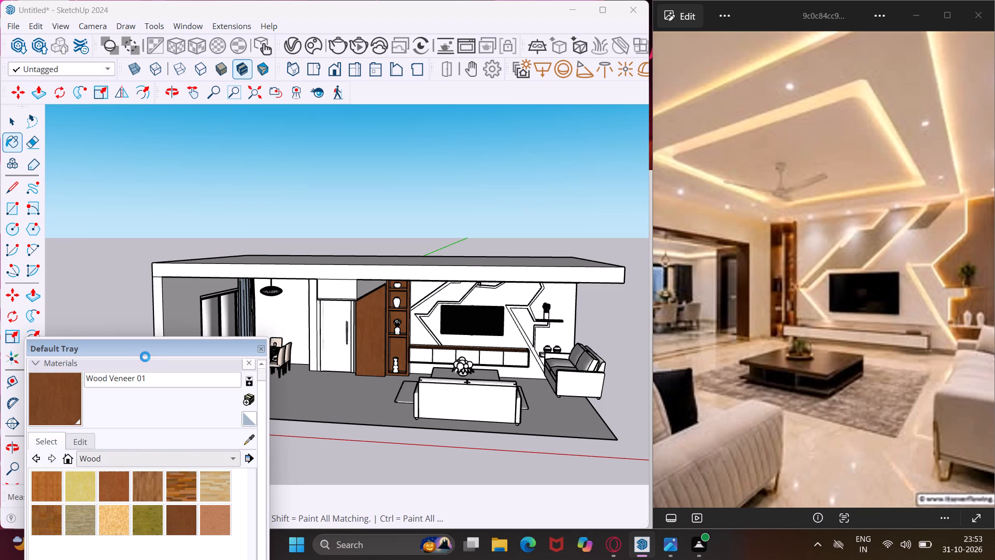
pyautogui.click(158, 456)
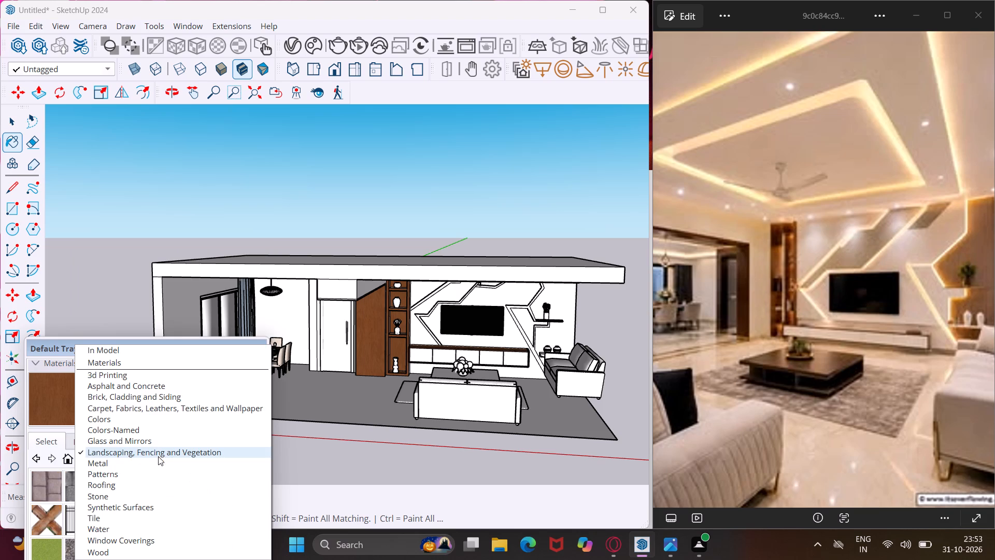
pyautogui.click(91, 459)
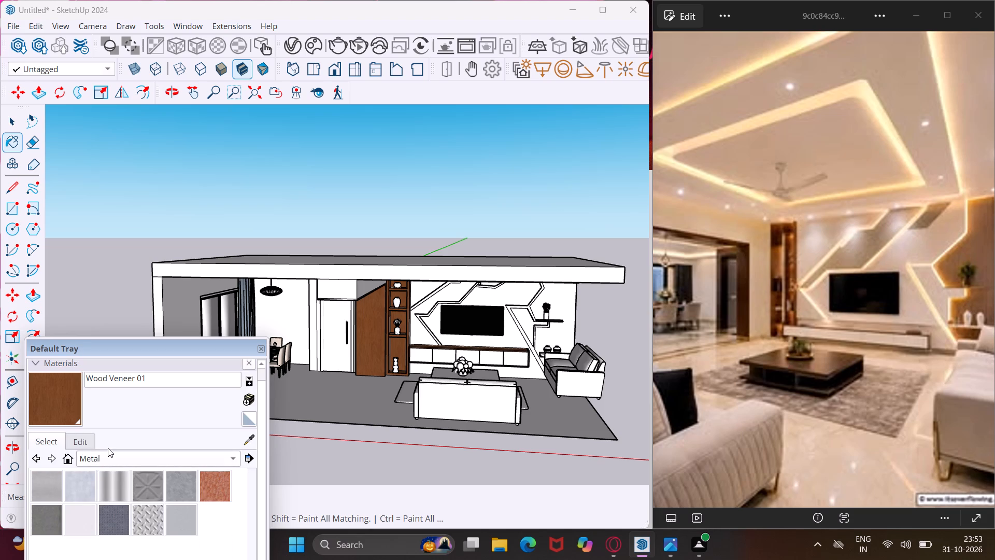
pyautogui.click(110, 459)
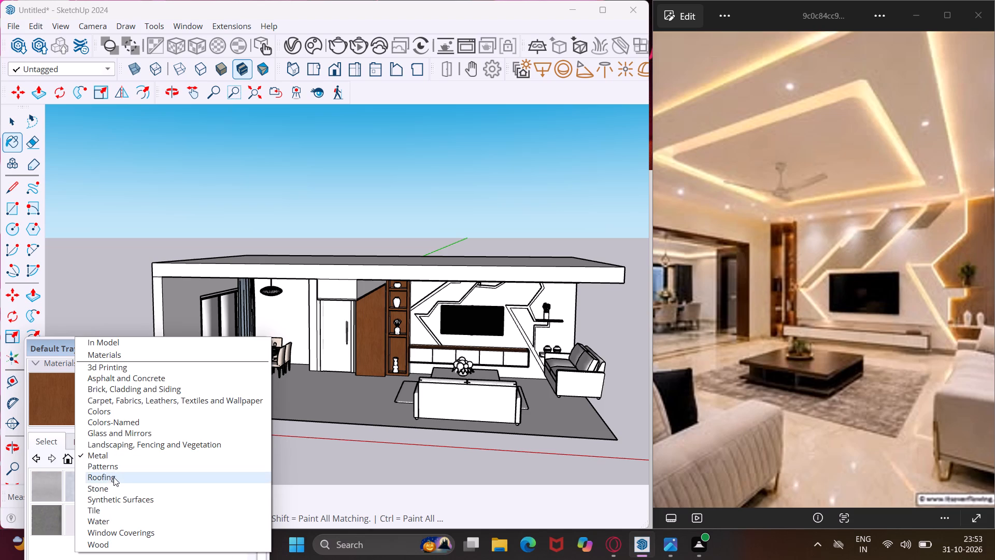
pyautogui.click(117, 484)
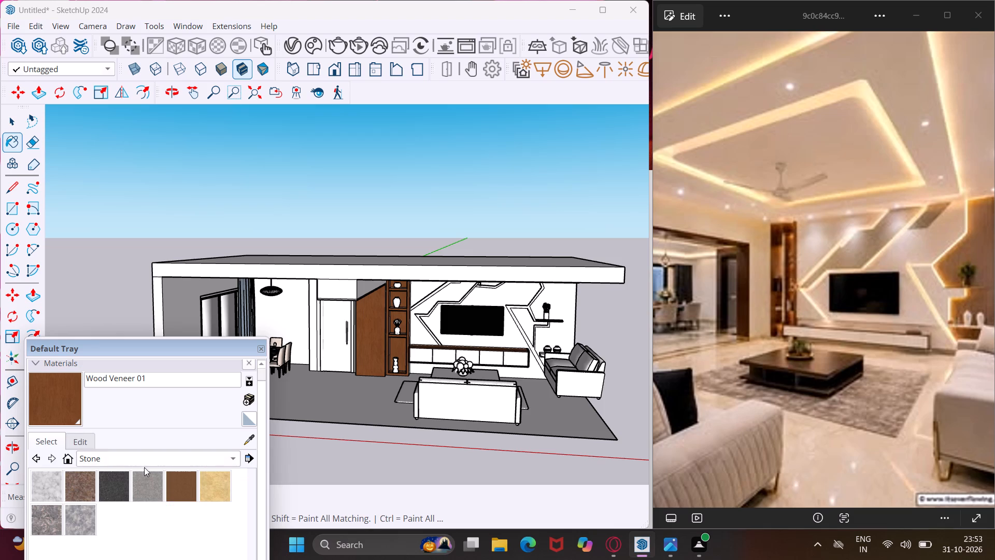
pyautogui.click(185, 494)
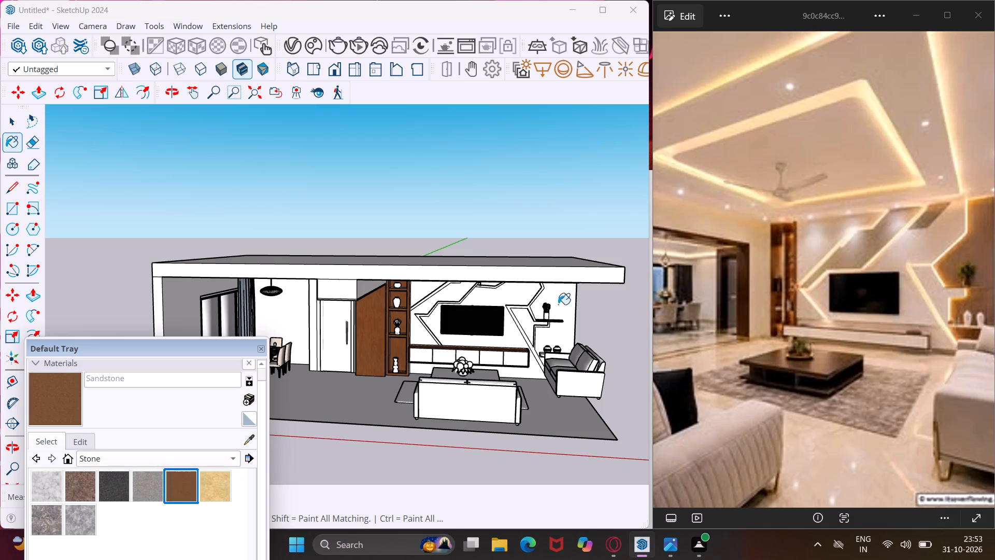
pyautogui.scroll(19, 564, 293)
pyautogui.scroll(4, 561, 303)
pyautogui.moveTo(562, 296); pyautogui.dragTo(579, 246, button='middle')
pyautogui.scroll(1, 562, 296)
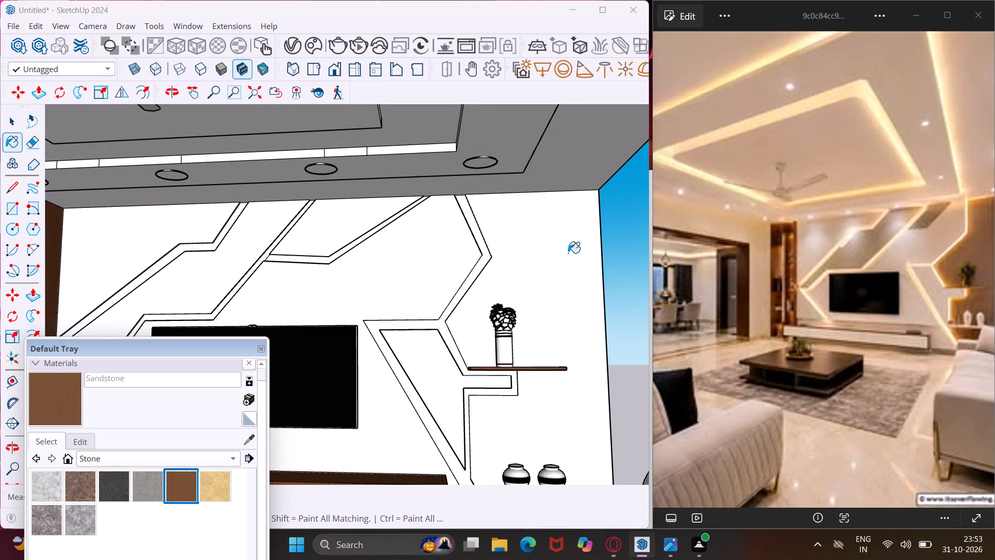
pyautogui.click(568, 253)
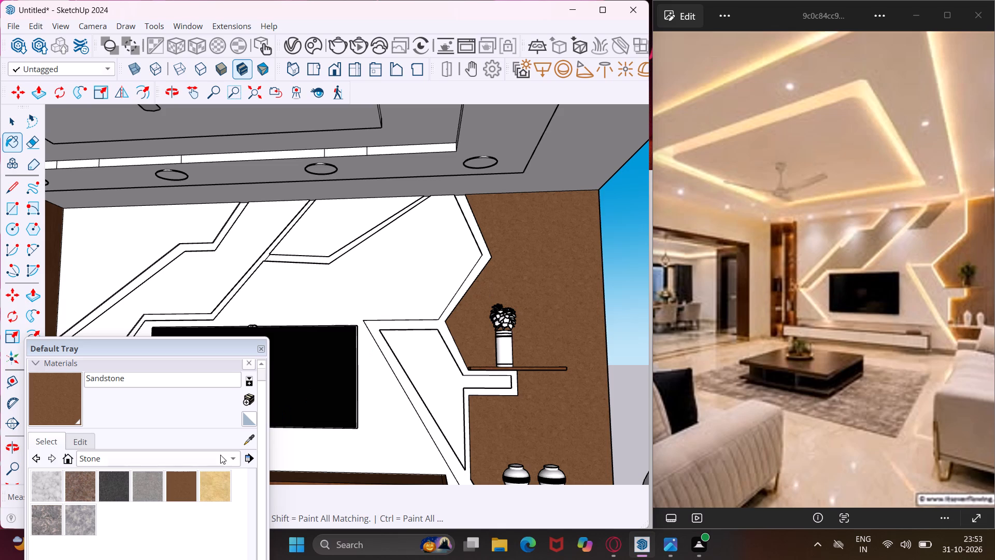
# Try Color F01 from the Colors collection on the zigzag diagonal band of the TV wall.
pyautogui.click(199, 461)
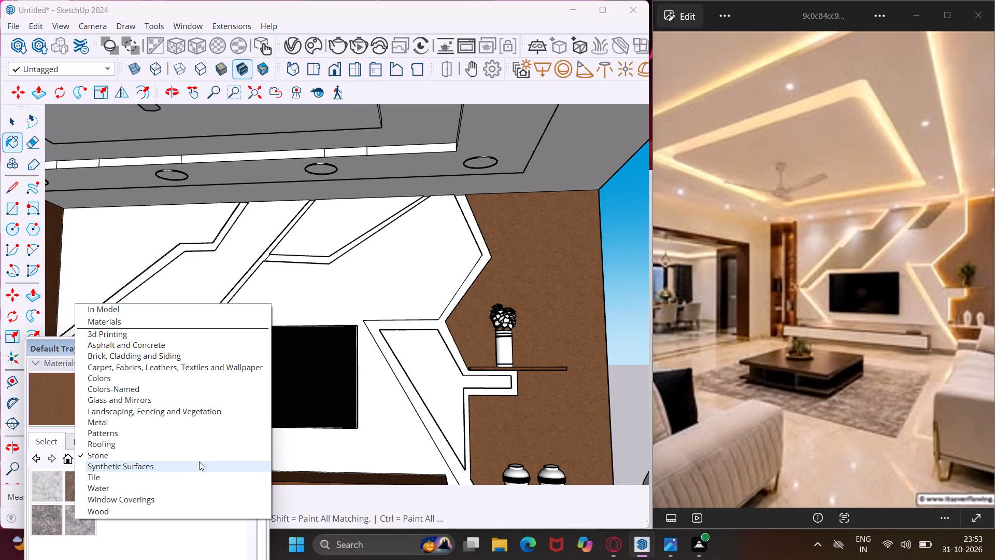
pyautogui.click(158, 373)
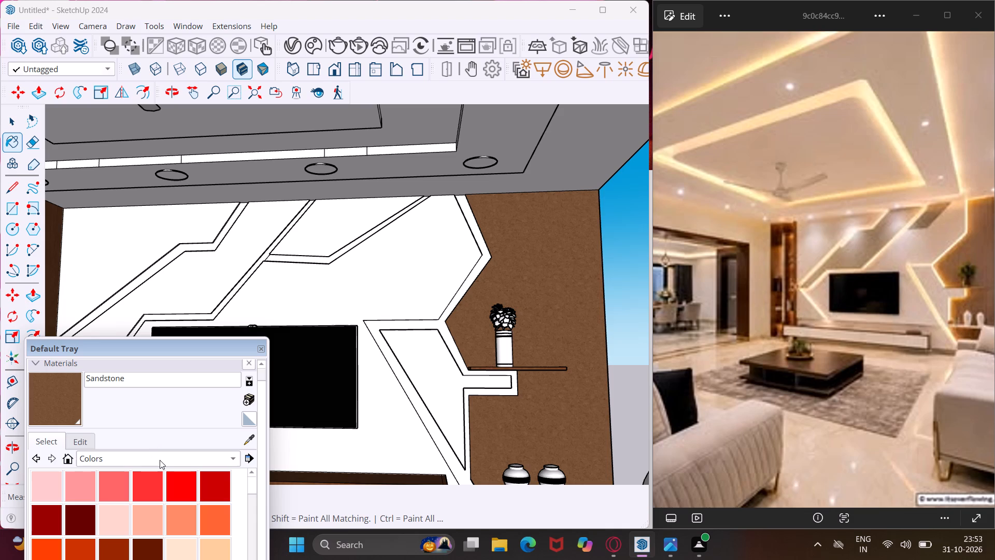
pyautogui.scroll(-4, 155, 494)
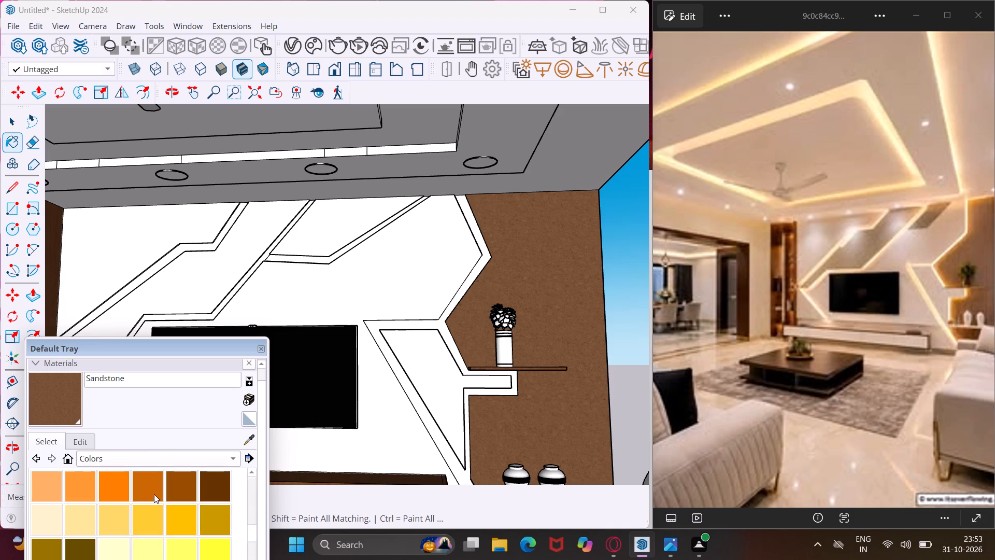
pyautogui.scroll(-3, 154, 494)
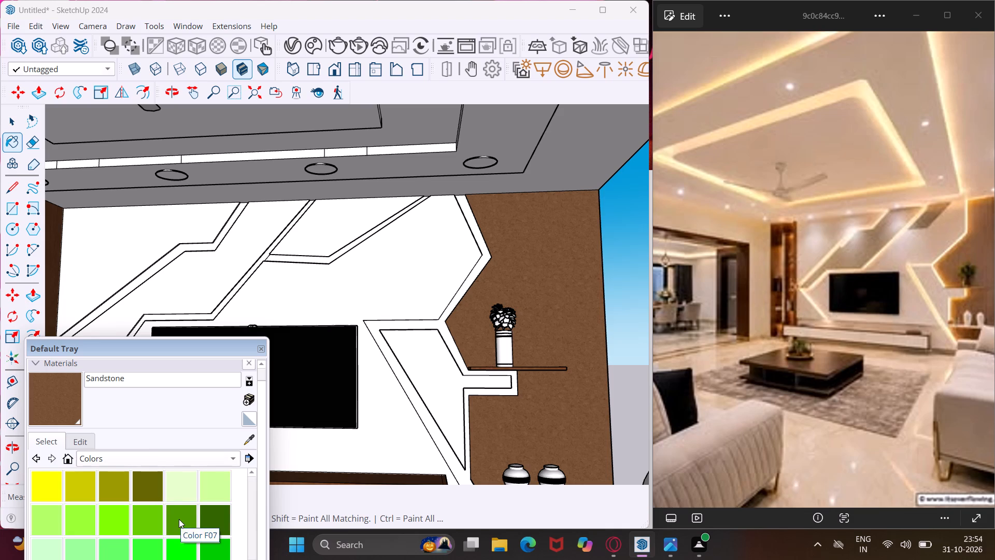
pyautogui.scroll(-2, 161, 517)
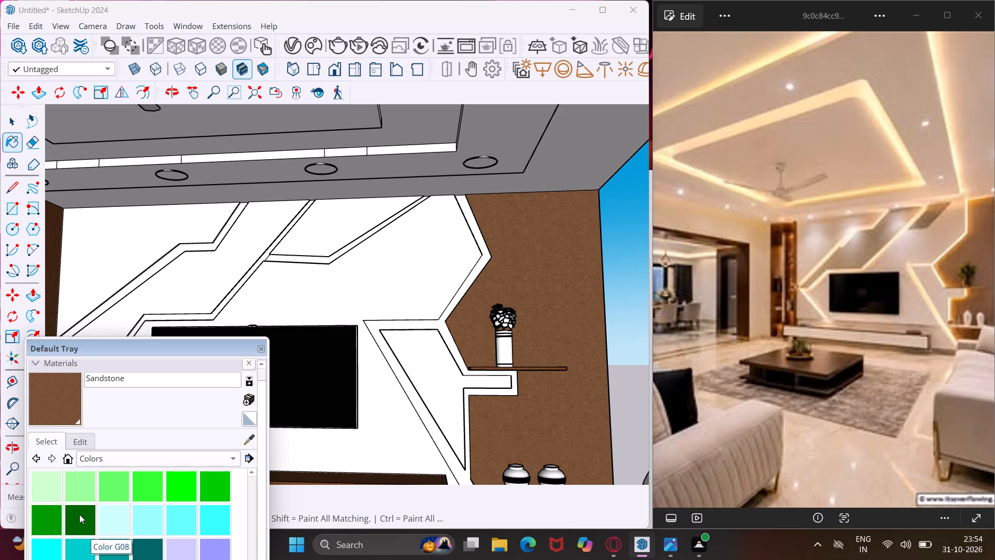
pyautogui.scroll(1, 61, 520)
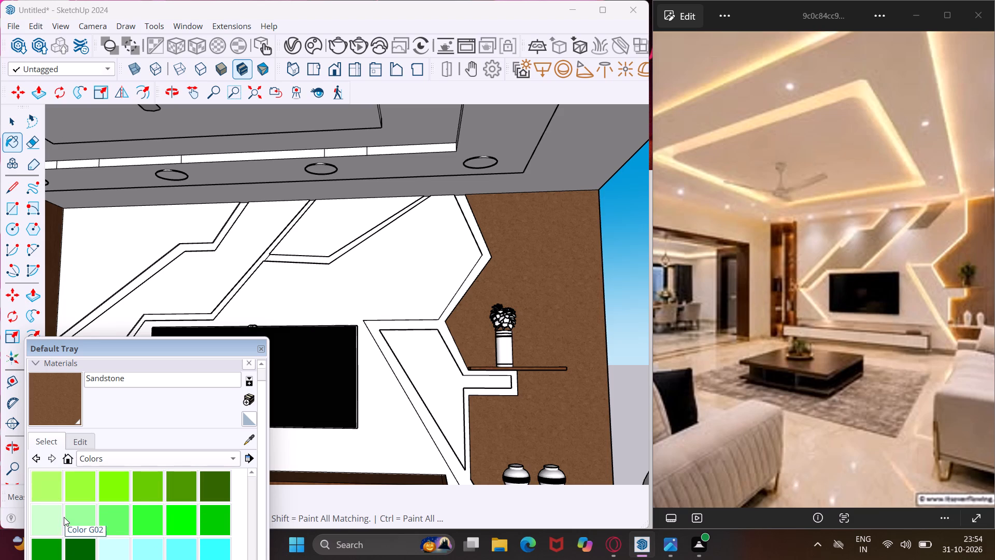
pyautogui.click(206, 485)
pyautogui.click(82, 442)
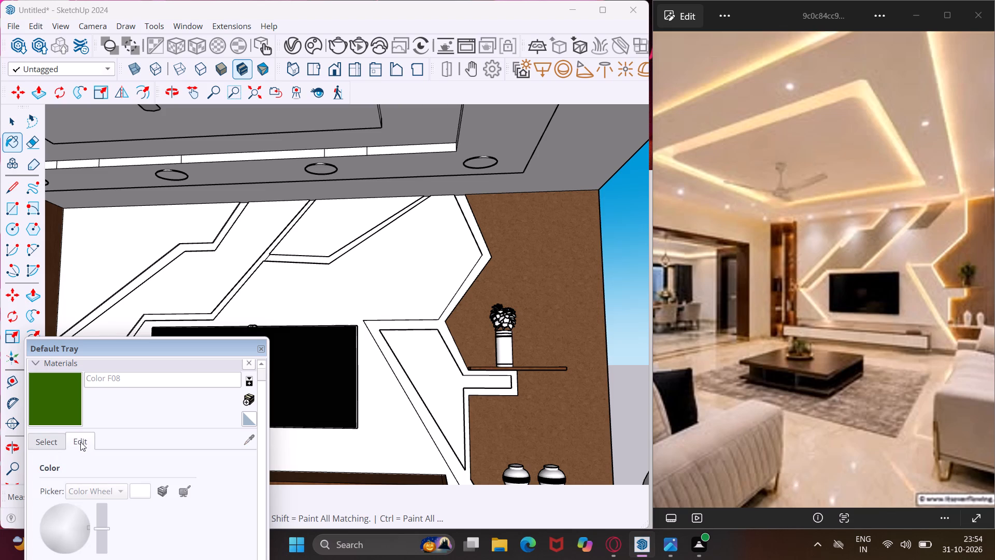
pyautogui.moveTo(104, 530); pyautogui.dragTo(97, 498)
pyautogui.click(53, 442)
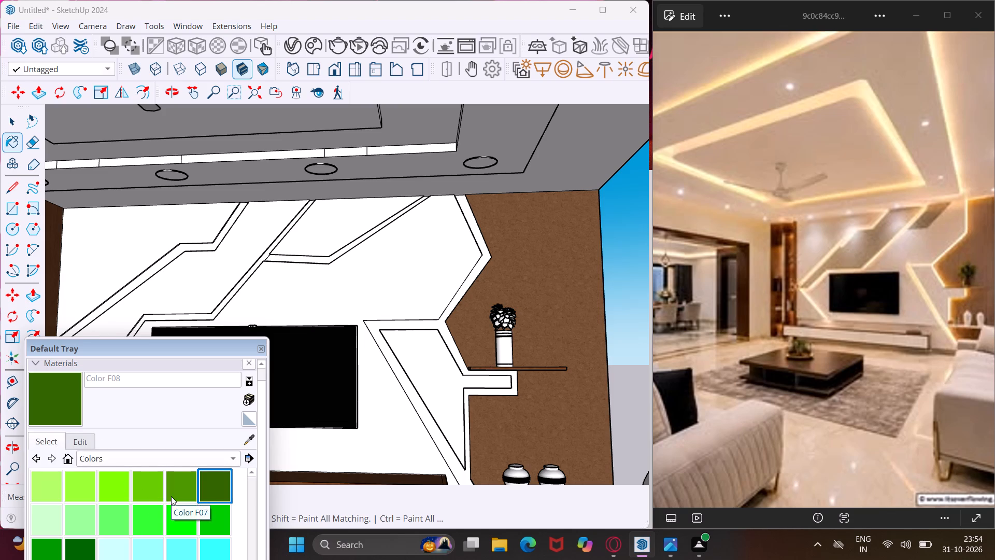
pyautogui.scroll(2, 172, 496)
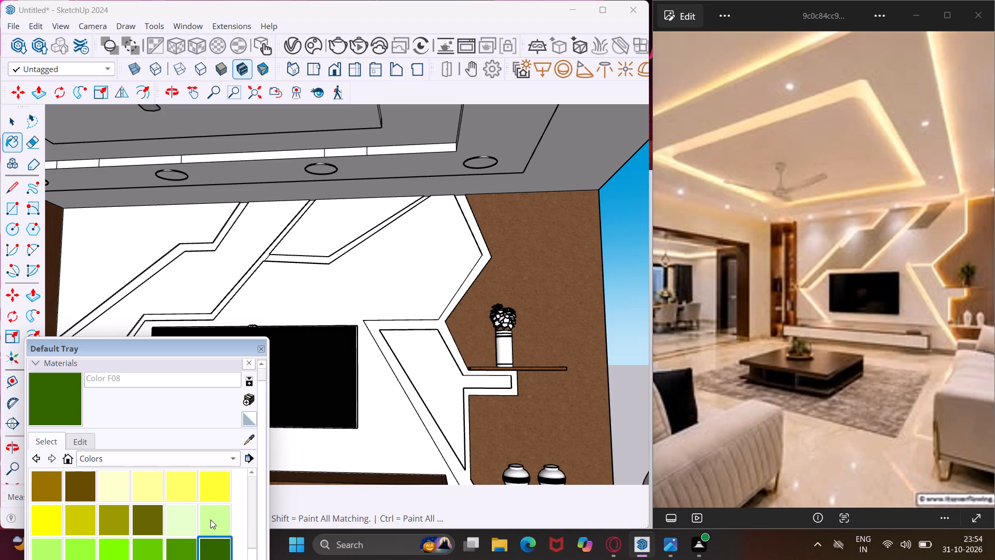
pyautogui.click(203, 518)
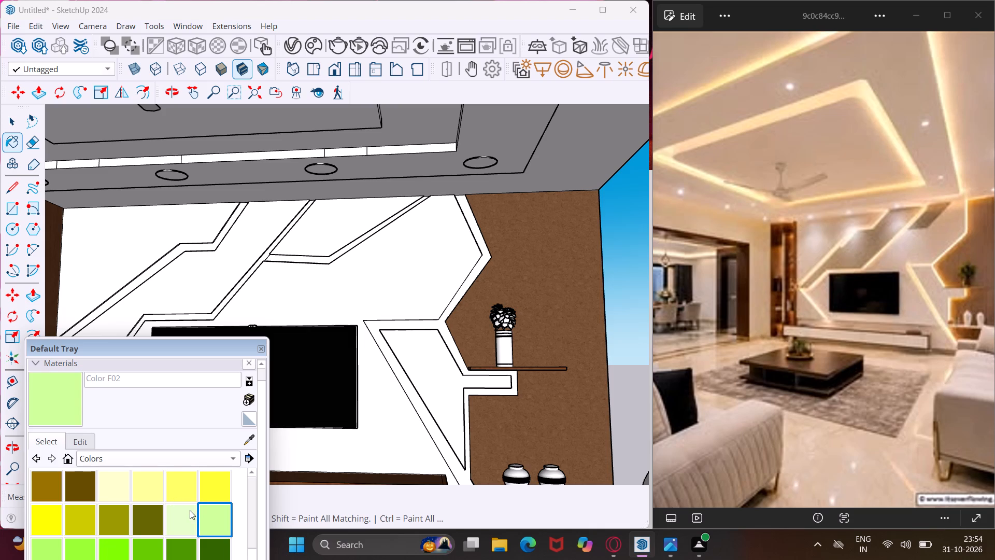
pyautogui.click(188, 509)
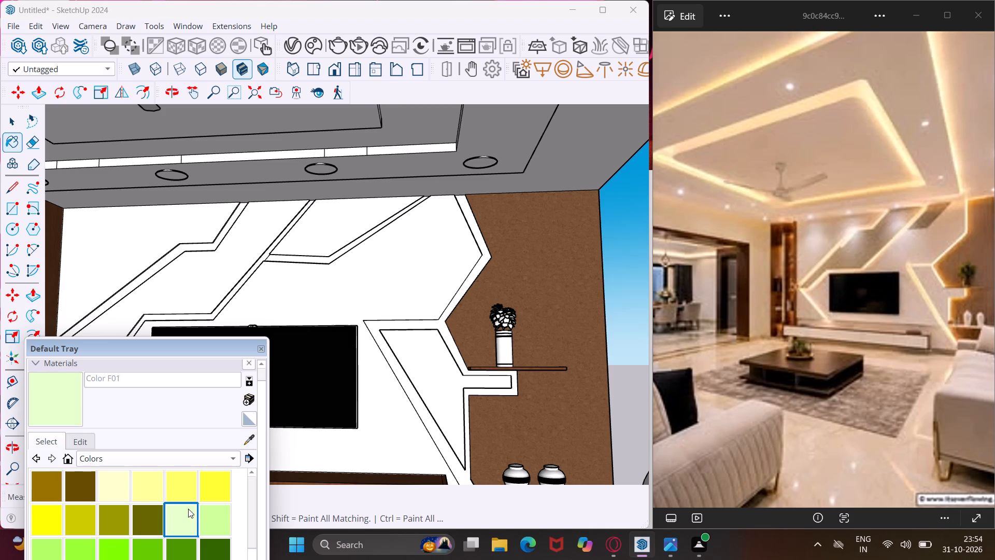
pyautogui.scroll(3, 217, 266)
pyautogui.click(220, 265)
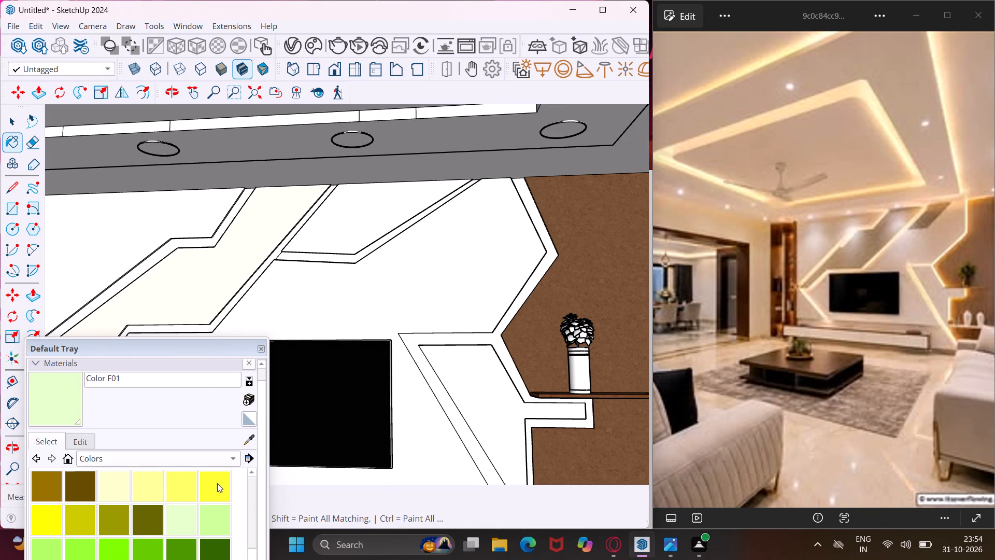
# Paint the zigzag diagonal band of the TV wall with Color F02.
pyautogui.click(217, 517)
pyautogui.click(211, 298)
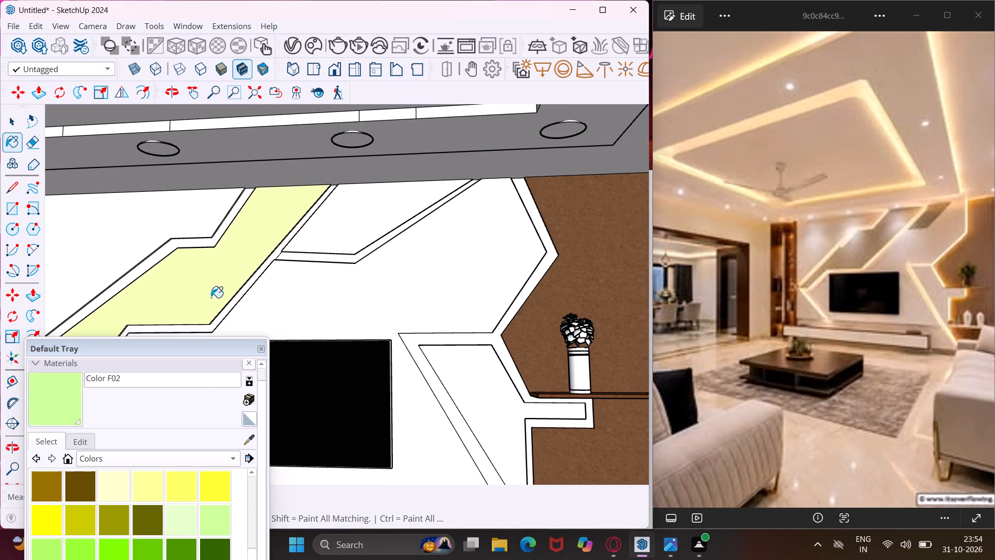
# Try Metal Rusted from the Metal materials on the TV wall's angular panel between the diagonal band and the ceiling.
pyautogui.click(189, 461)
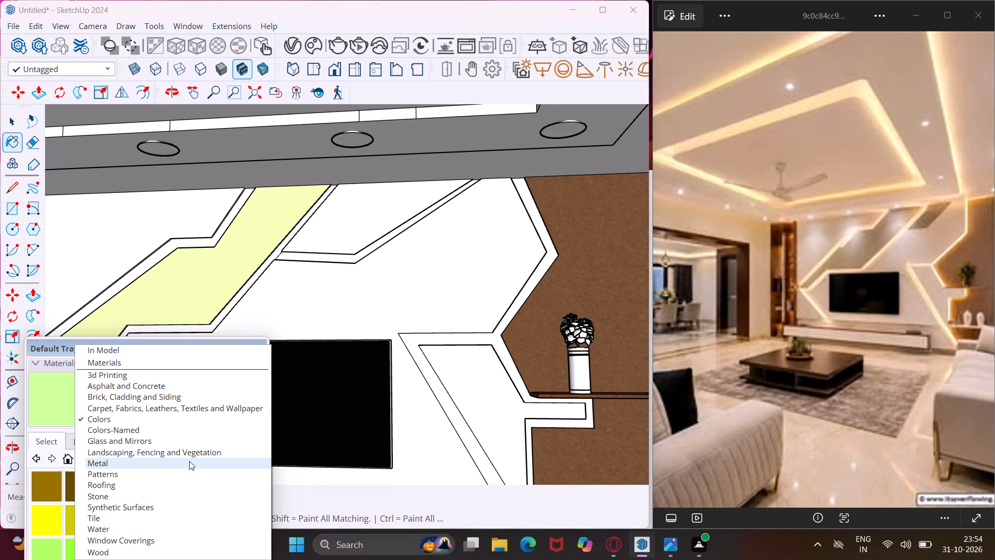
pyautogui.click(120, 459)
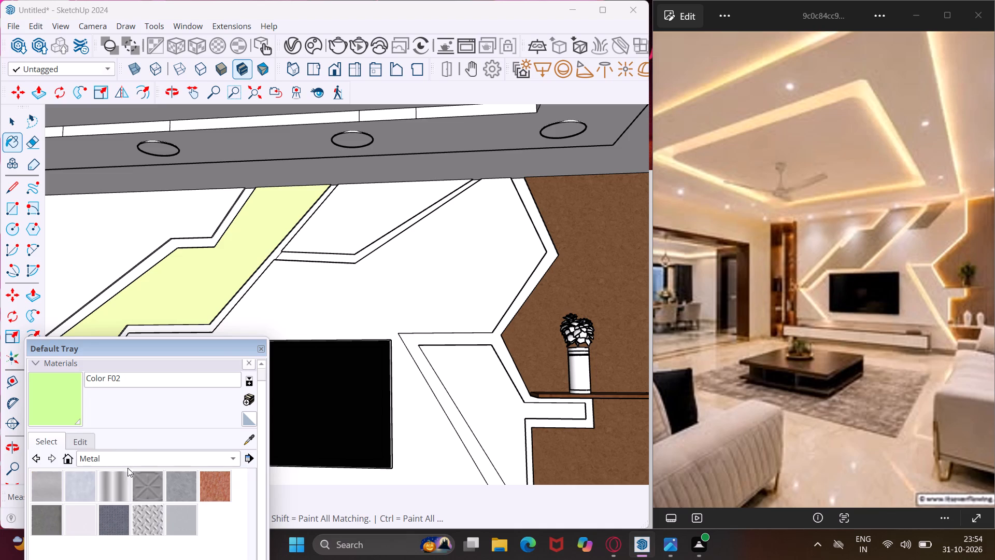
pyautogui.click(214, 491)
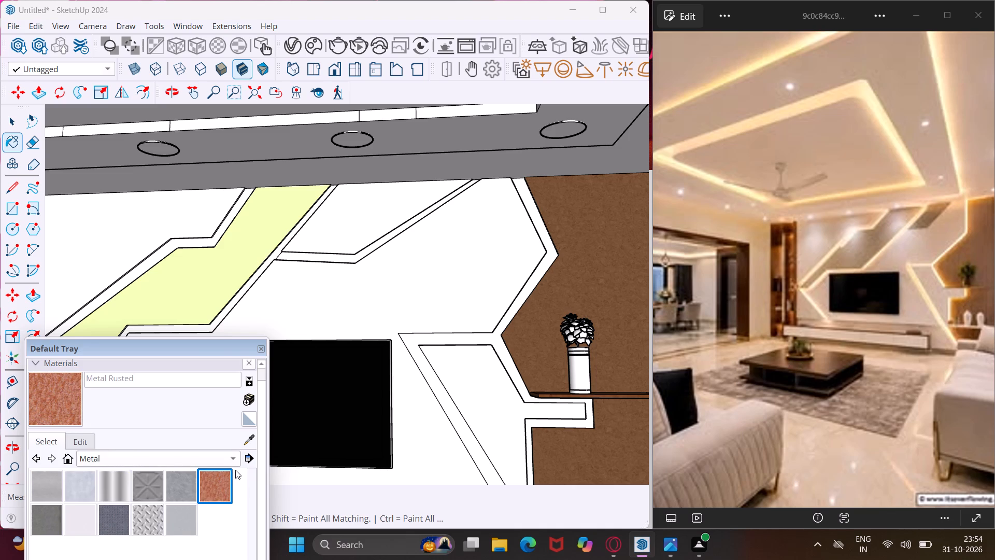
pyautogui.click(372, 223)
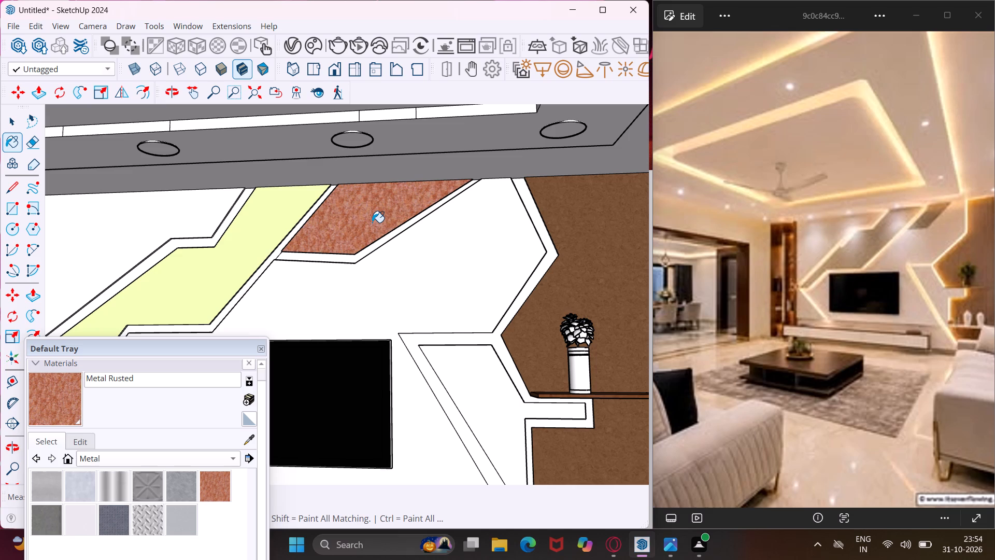
# Paint the angular panel beside the diagonal band, just under the ceiling, with Sandstone from the Stone materials.
pyautogui.click(211, 458)
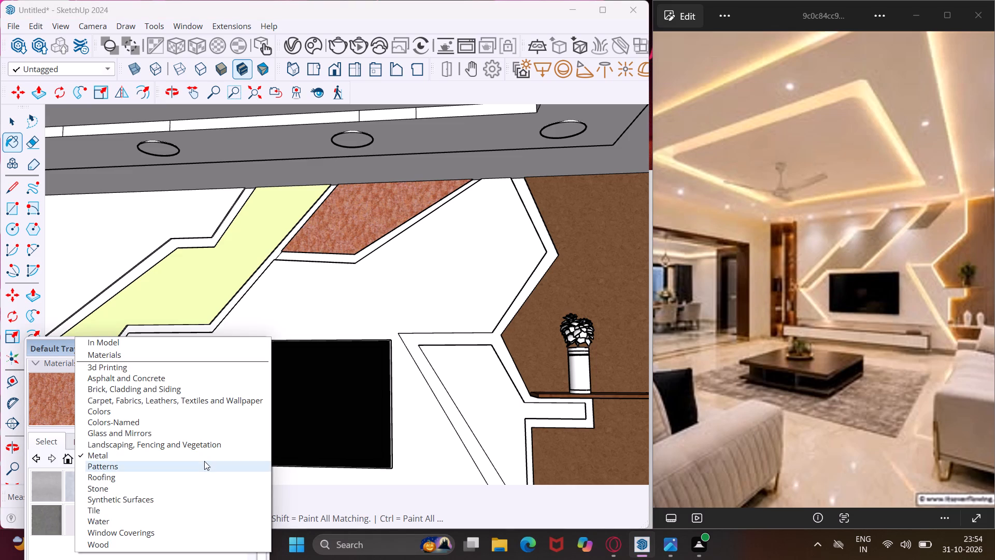
pyautogui.click(188, 485)
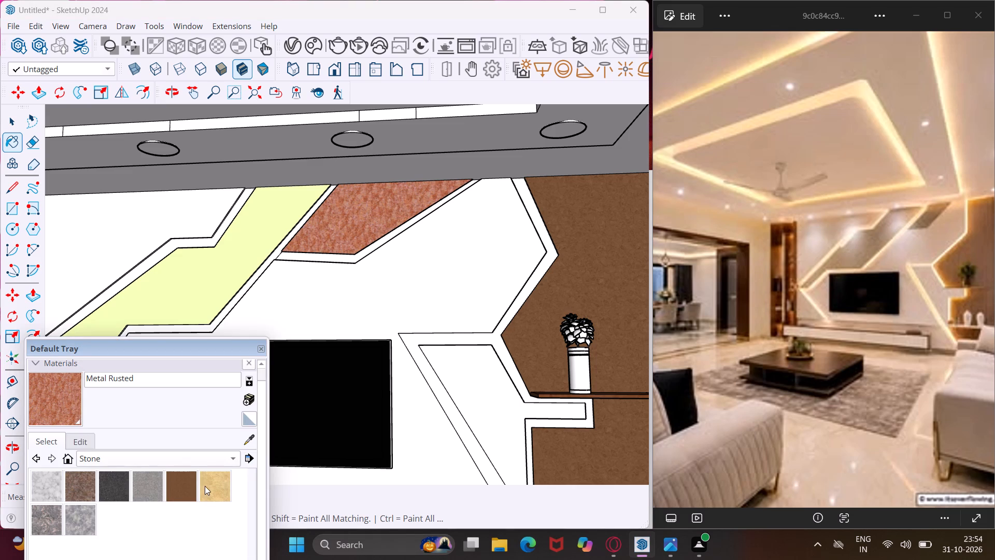
pyautogui.click(177, 492)
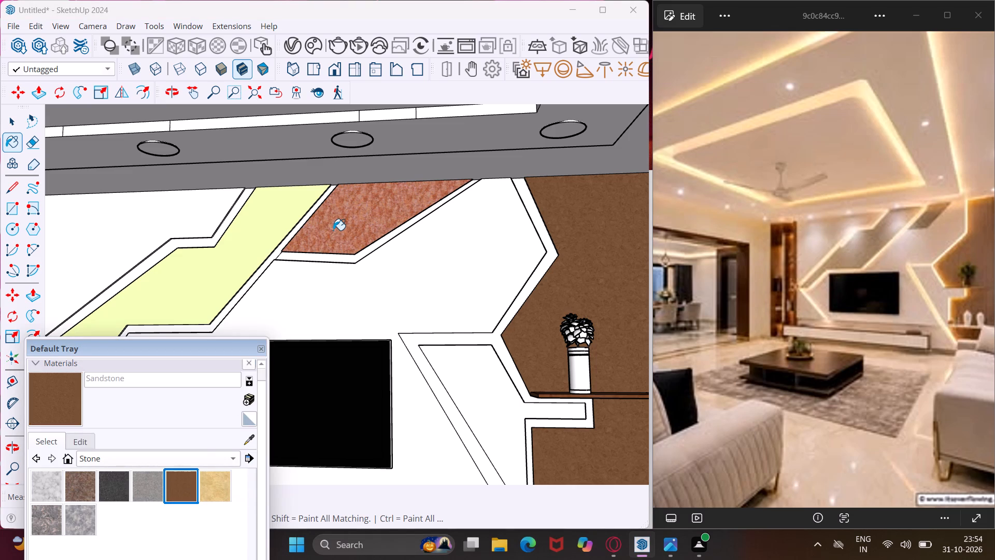
pyautogui.click(336, 223)
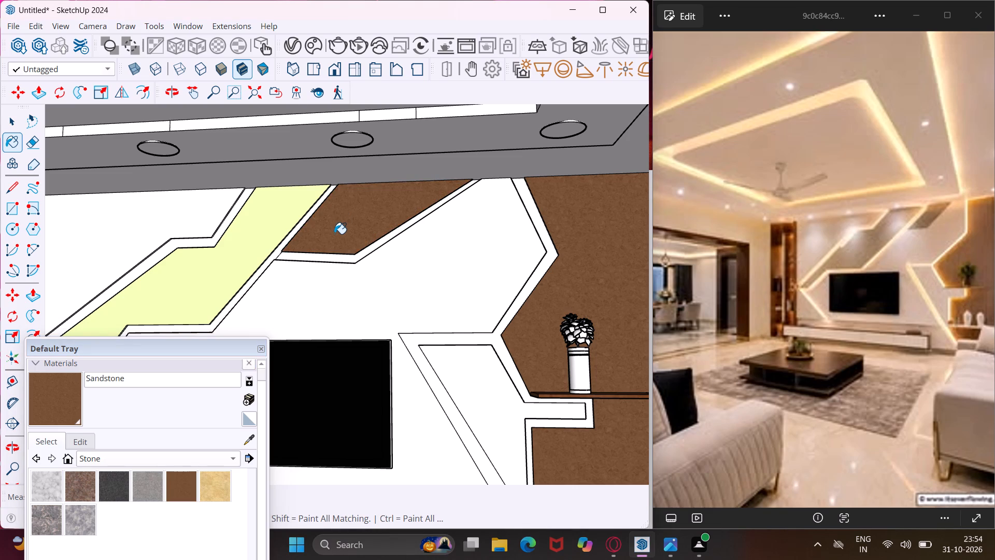
pyautogui.scroll(-7, 339, 233)
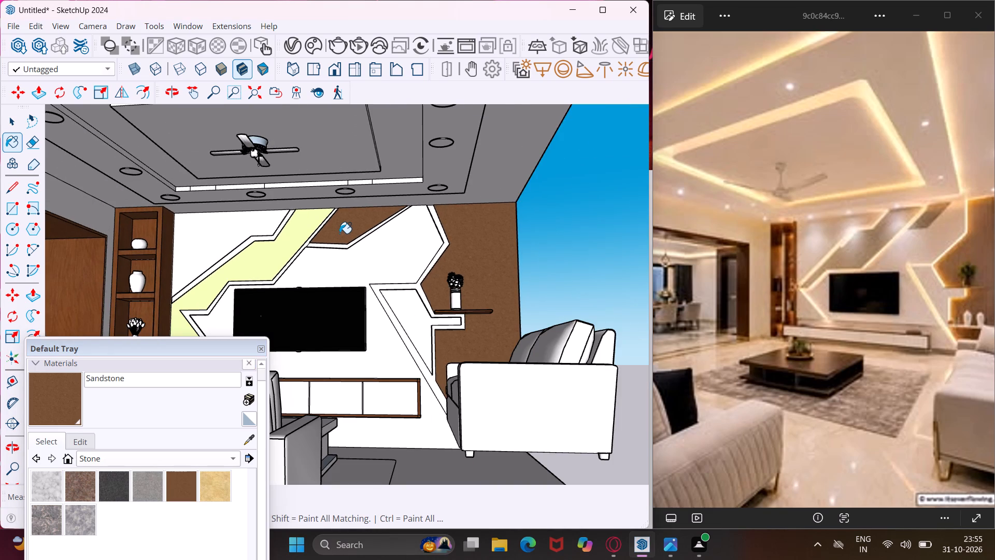
pyautogui.scroll(-3, 339, 233)
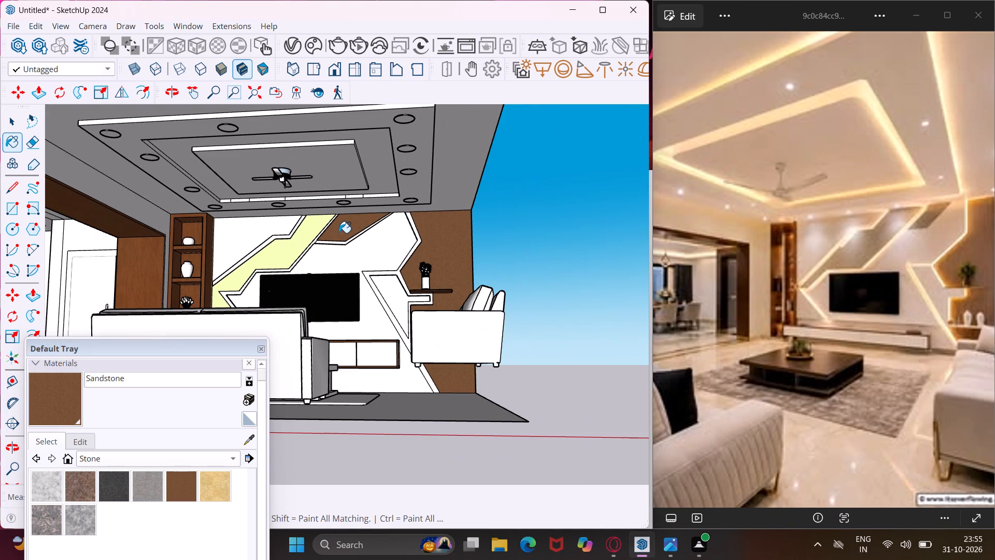
pyautogui.moveTo(339, 233); pyautogui.dragTo(340, 237, button='middle')
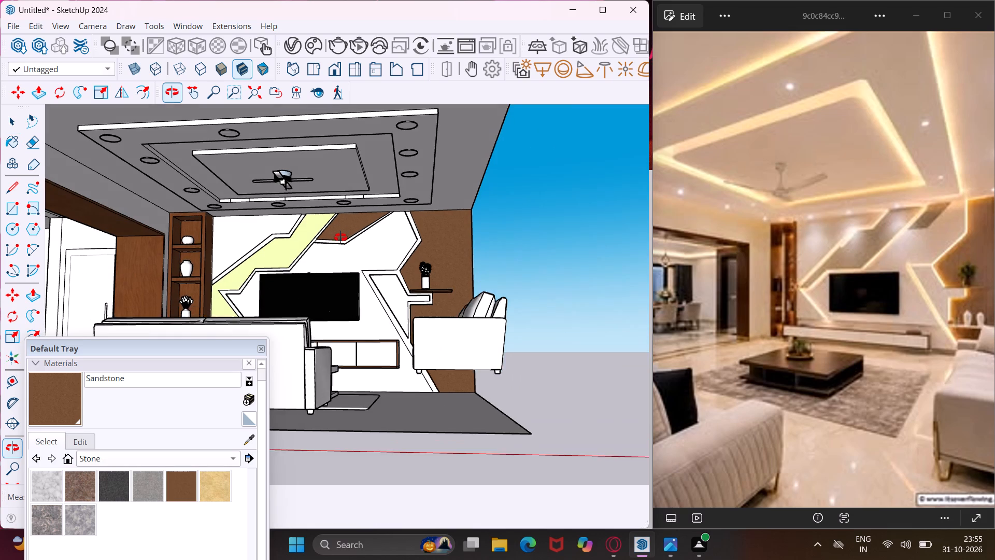
# Review the painted TV wall and seating area from several angles, moving the materials tray clear of the model.
pyautogui.moveTo(340, 237); pyautogui.dragTo(492, 235, button='middle')
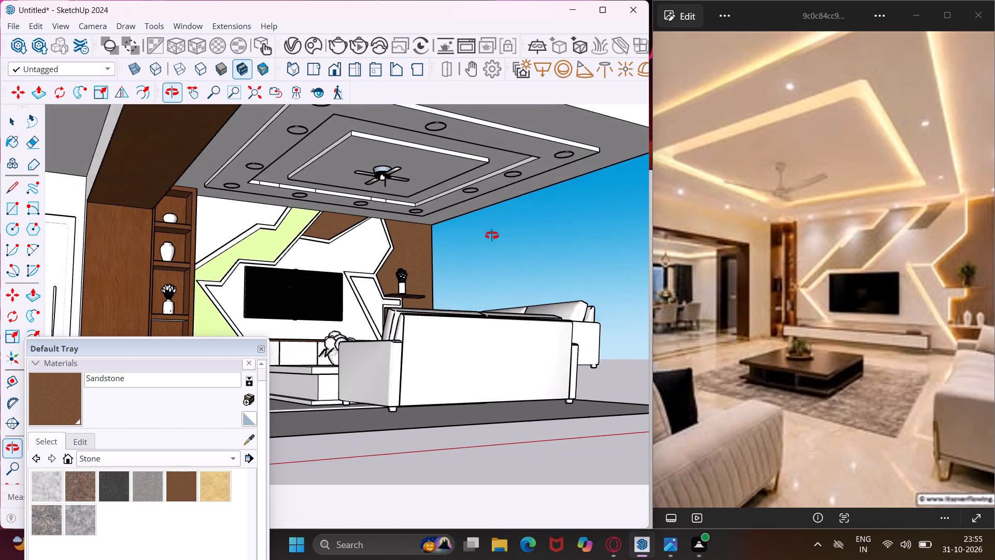
pyautogui.moveTo(492, 235); pyautogui.dragTo(560, 230, button='middle')
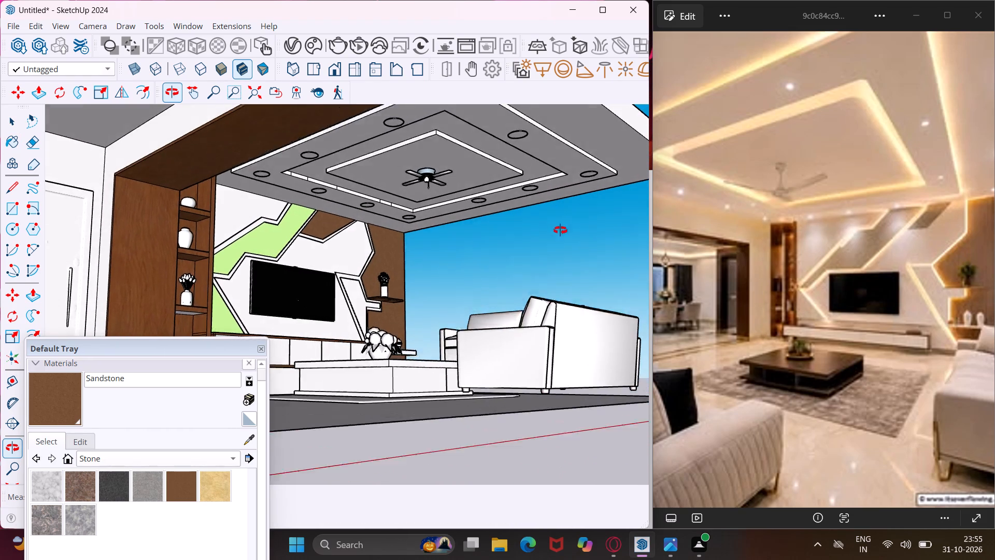
pyautogui.moveTo(560, 230); pyautogui.dragTo(562, 251, button='middle')
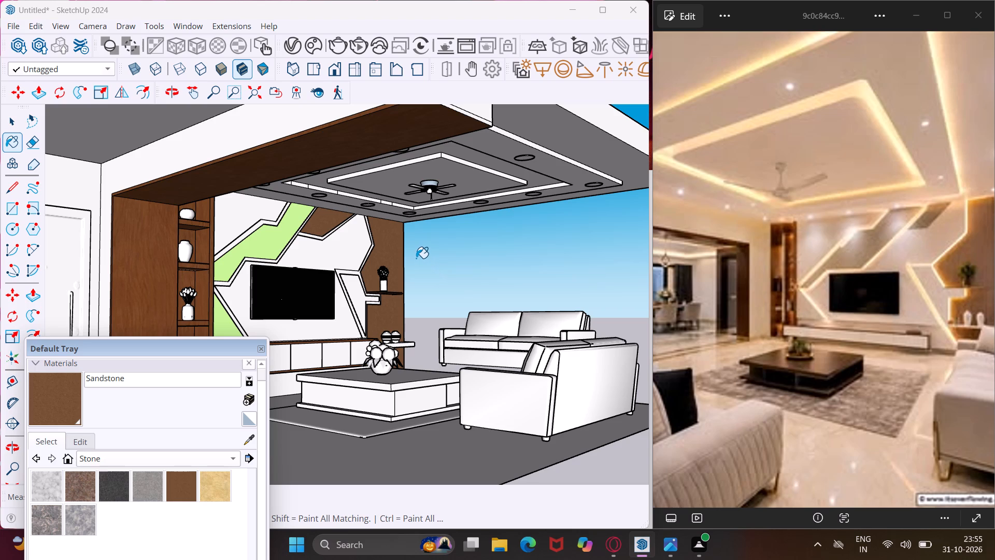
pyautogui.press('Escape')
pyautogui.press('space')
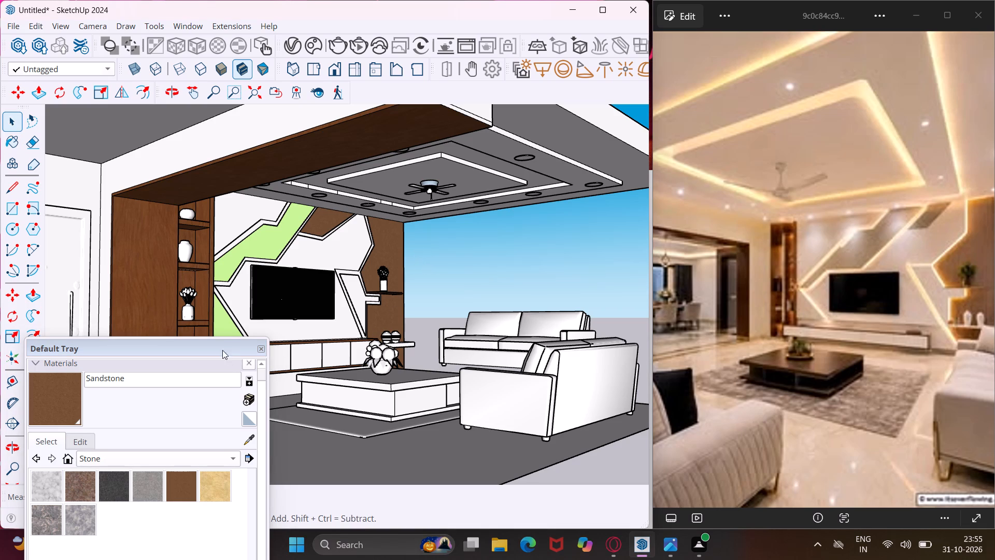
pyautogui.moveTo(219, 344); pyautogui.dragTo(183, 453)
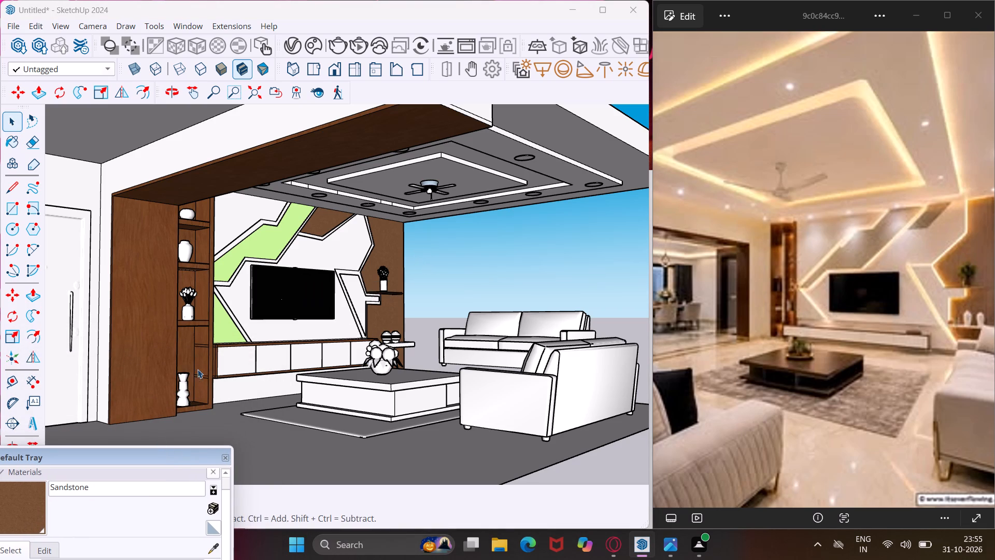
pyautogui.scroll(-6, 196, 330)
pyautogui.scroll(4, 445, 319)
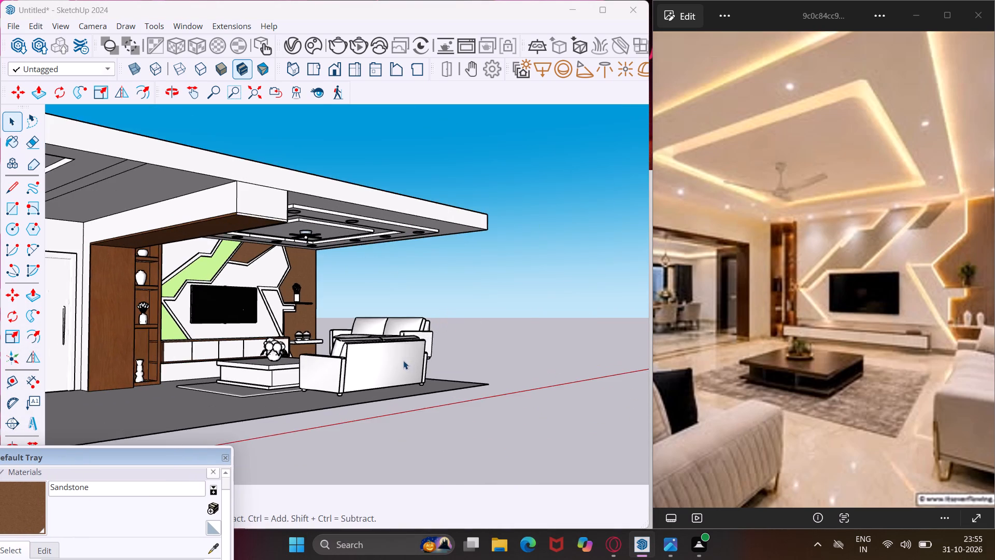
# Move the sofa facing the TV wall straight down along the blue axis so its feet meet the floor.
pyautogui.scroll(4, 395, 362)
pyautogui.click(356, 382)
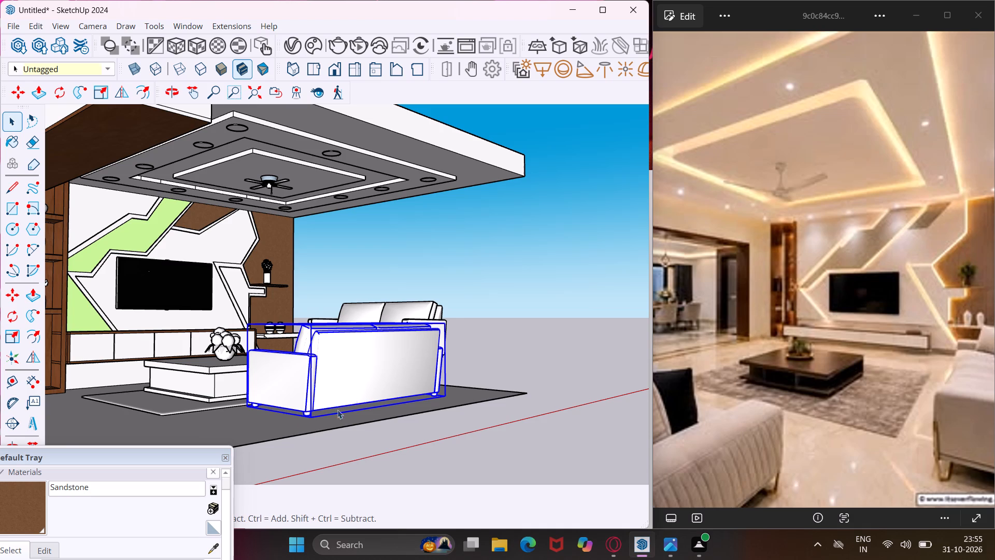
pyautogui.press('m')
pyautogui.scroll(9, 290, 426)
pyautogui.click(290, 409)
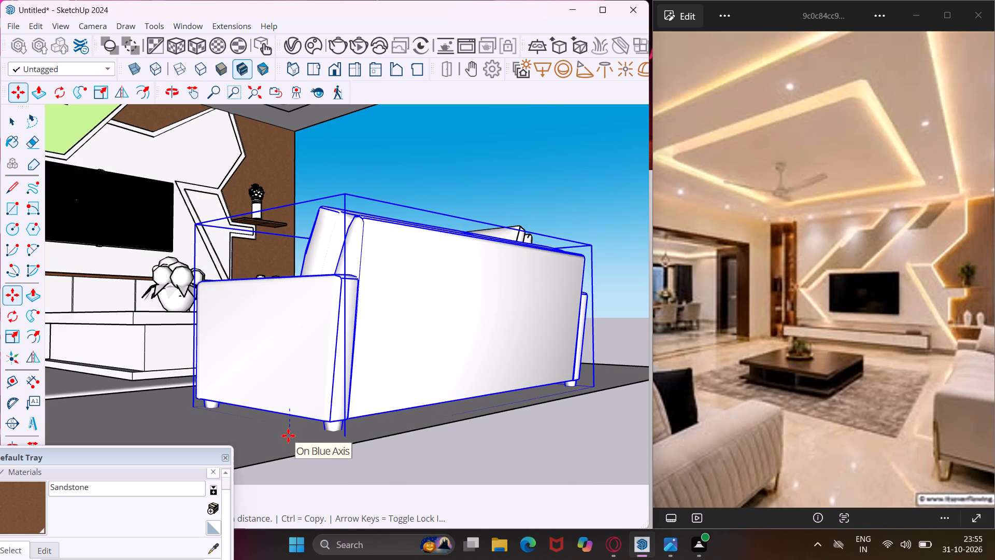
pyautogui.click(288, 433)
pyautogui.scroll(3, 288, 433)
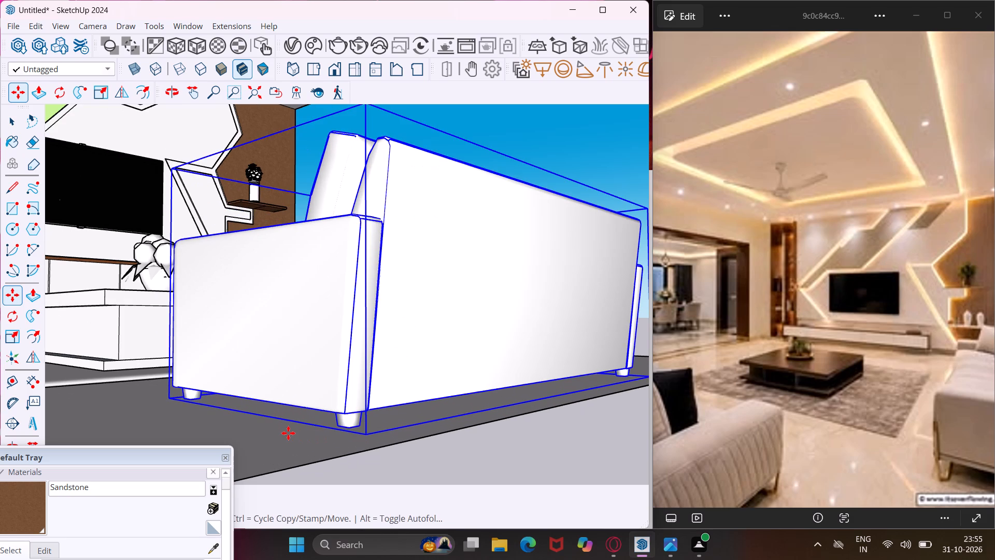
pyautogui.click(288, 433)
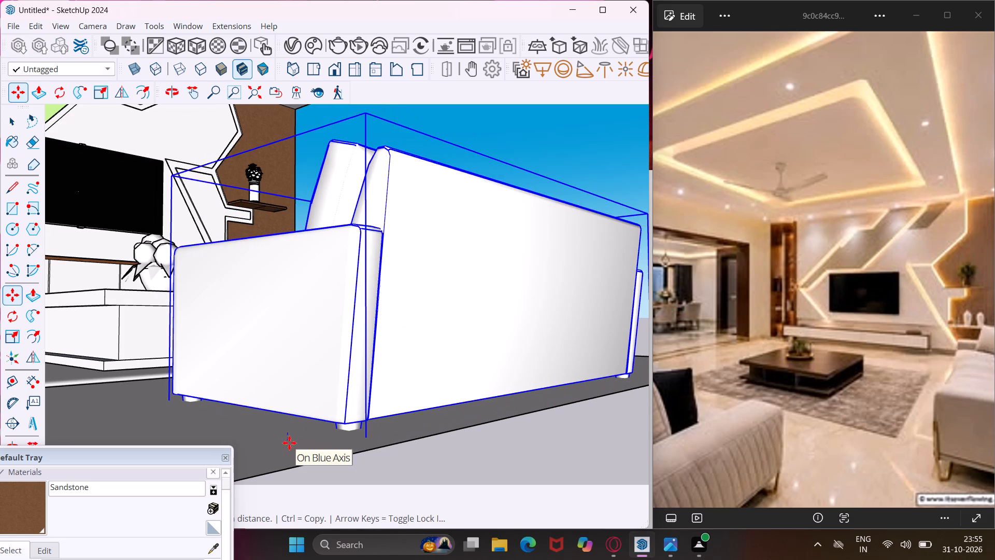
pyautogui.click(290, 440)
pyautogui.scroll(-5, 287, 429)
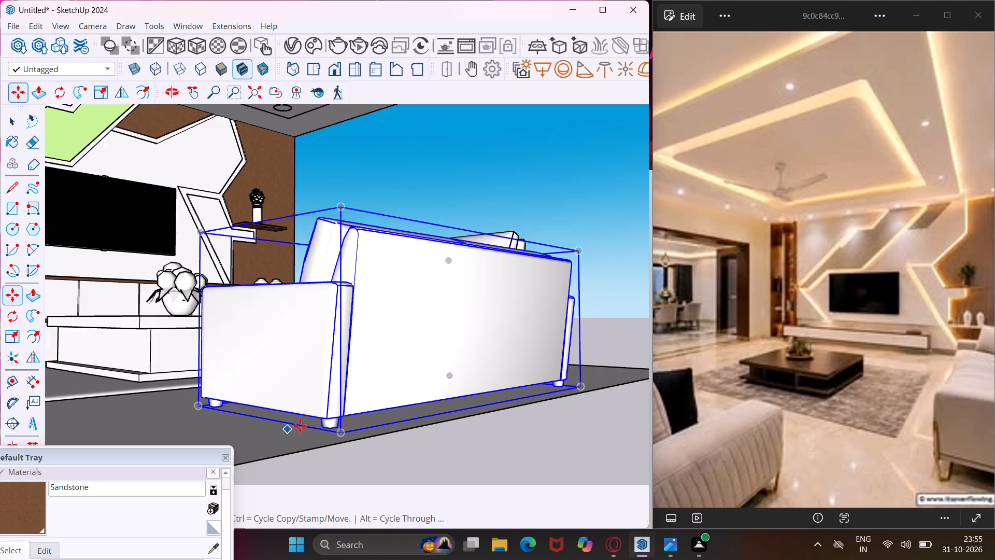
pyautogui.moveTo(389, 399); pyautogui.dragTo(153, 450, button='middle')
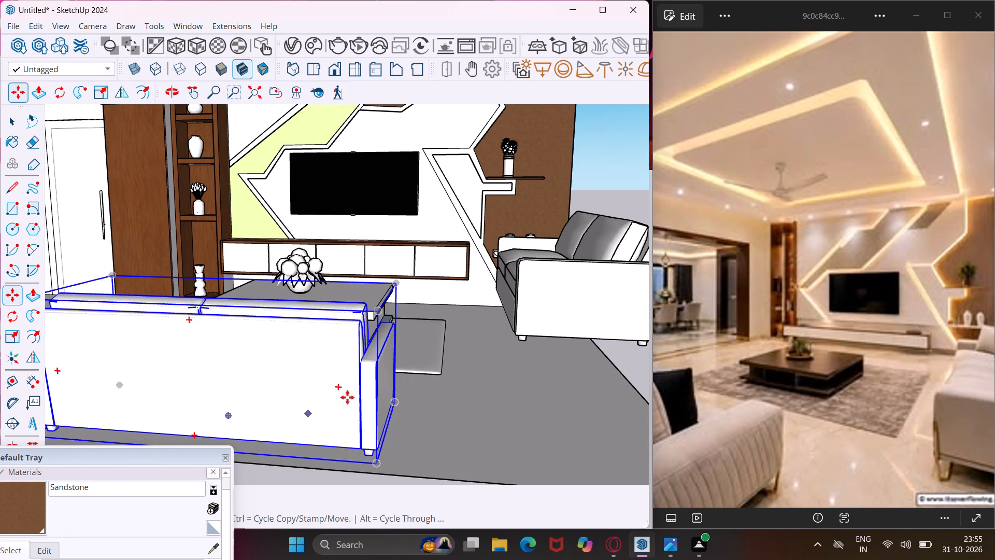
pyautogui.press('Escape')
pyautogui.press('space')
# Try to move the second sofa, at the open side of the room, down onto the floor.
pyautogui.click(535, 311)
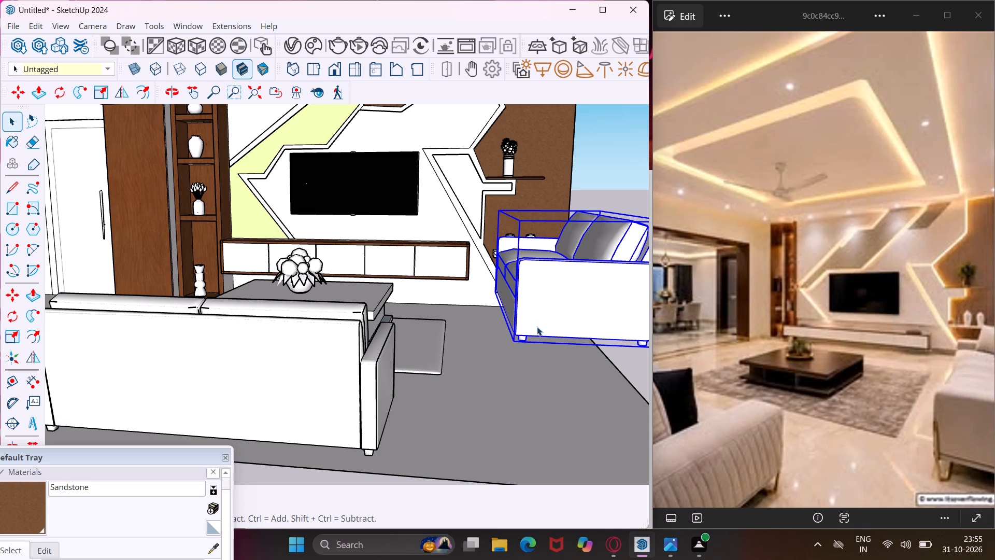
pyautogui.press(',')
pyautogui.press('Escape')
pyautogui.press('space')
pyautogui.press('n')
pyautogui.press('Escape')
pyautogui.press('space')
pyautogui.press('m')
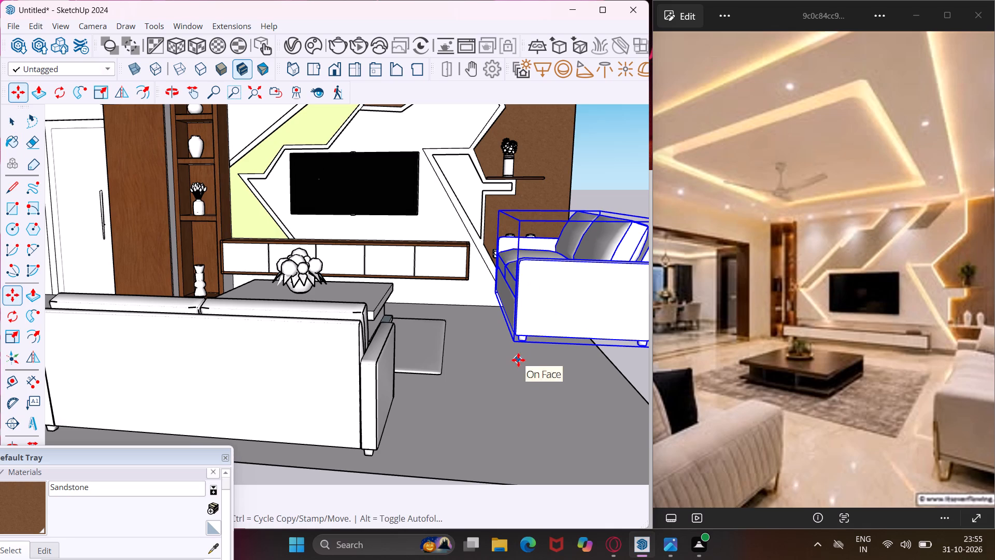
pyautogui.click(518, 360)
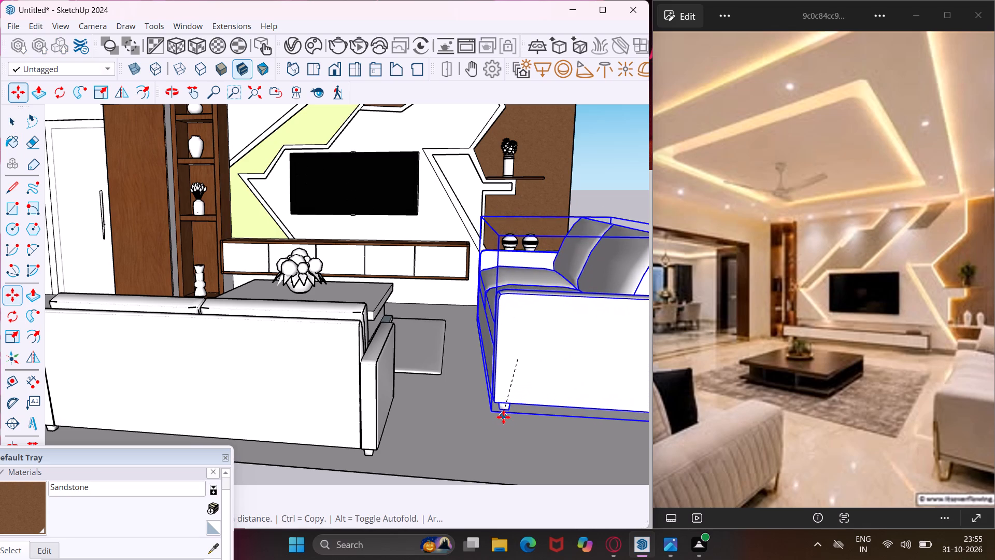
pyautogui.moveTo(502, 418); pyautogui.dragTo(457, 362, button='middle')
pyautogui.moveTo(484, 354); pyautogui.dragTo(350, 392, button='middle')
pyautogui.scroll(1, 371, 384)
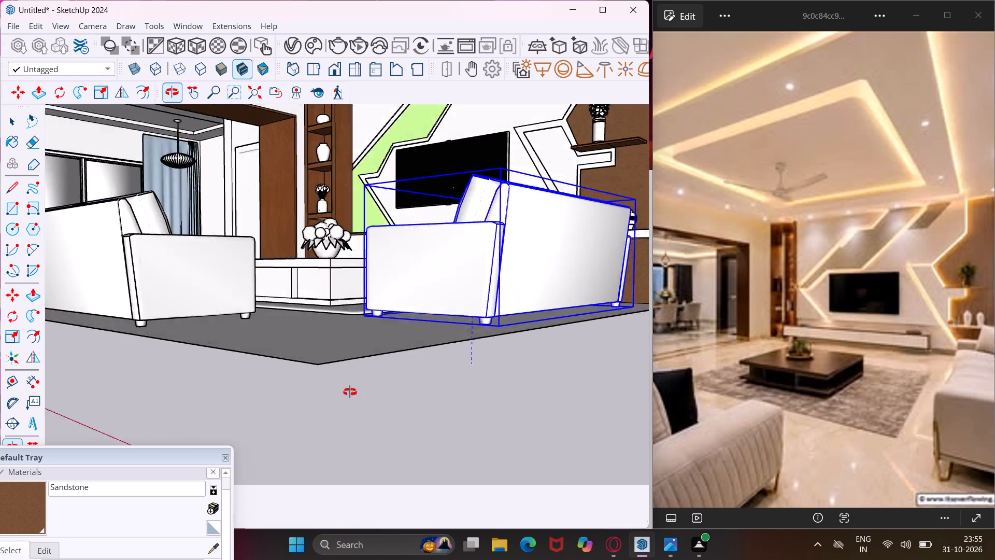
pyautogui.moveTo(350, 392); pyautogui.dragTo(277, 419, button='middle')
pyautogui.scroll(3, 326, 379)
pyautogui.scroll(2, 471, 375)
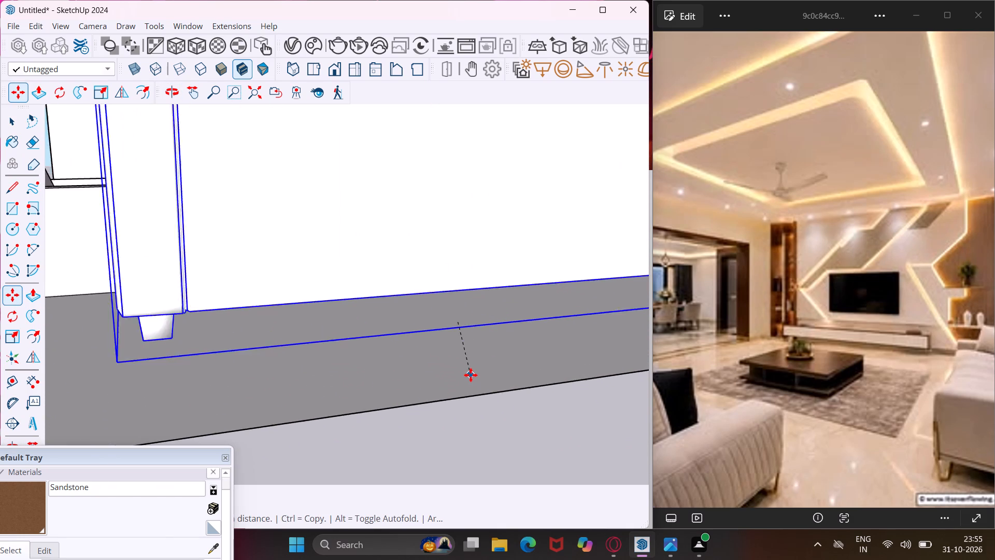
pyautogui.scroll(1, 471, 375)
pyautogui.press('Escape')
# Move the selected side sofa straight down along the blue axis to floor level.
pyautogui.scroll(-4, 460, 305)
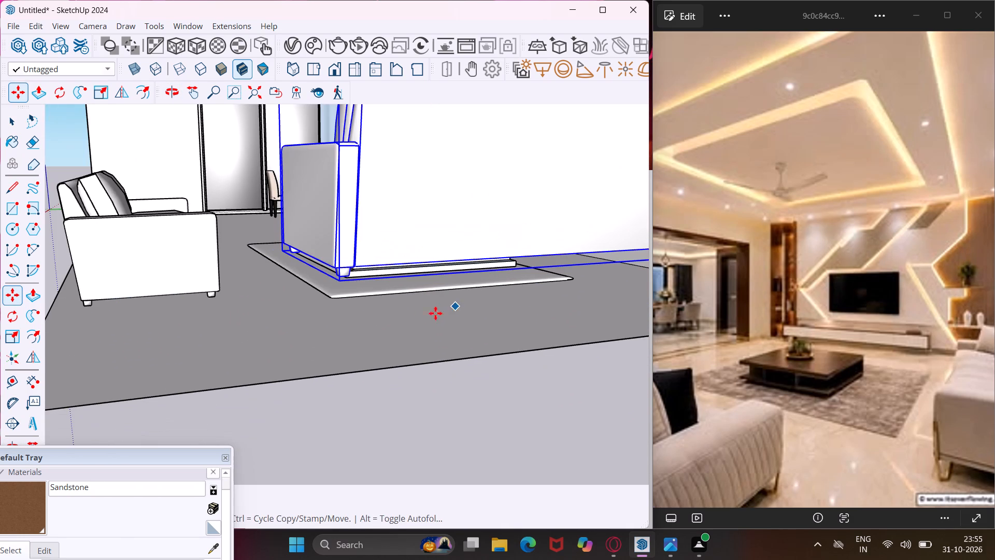
pyautogui.scroll(-6, 226, 312)
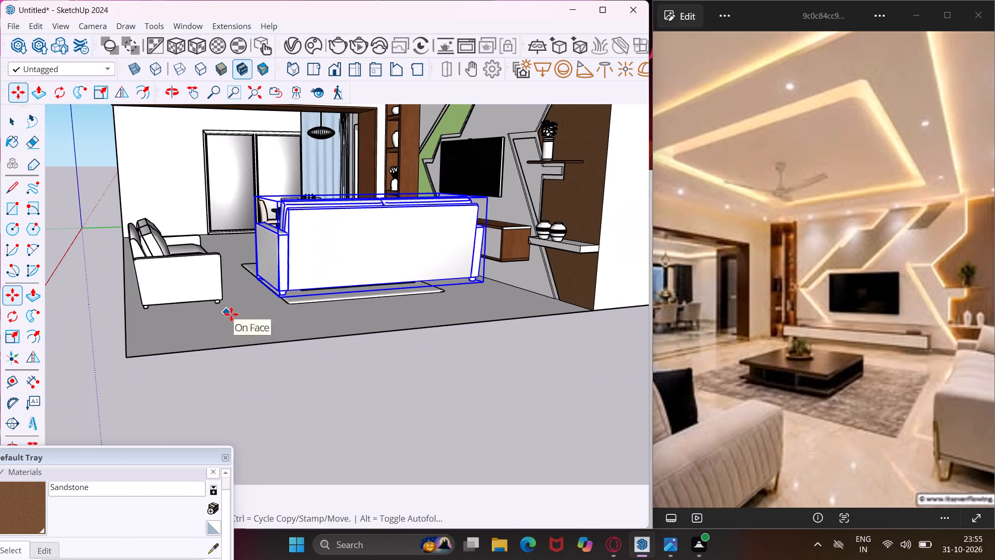
pyautogui.scroll(3, 626, 228)
pyautogui.click(622, 233)
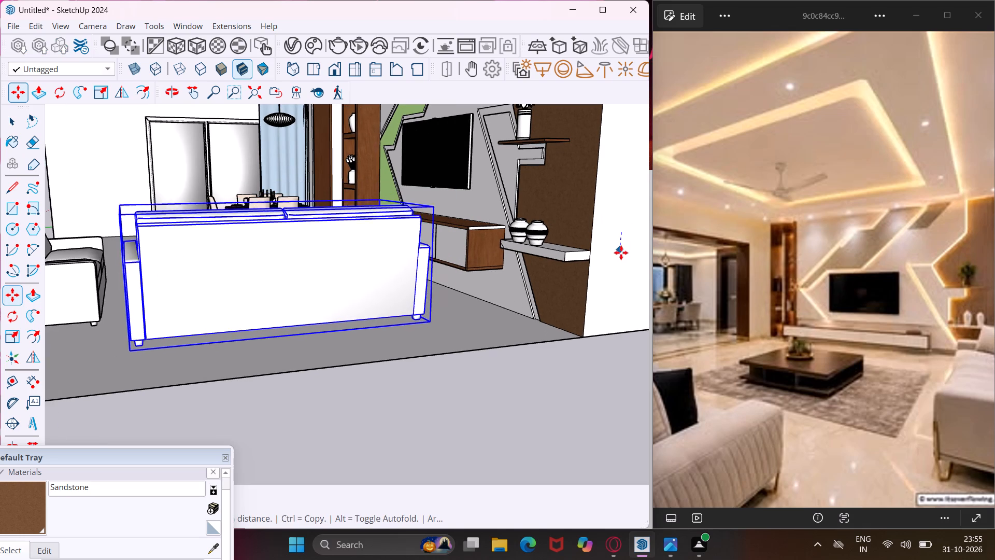
pyautogui.click(620, 264)
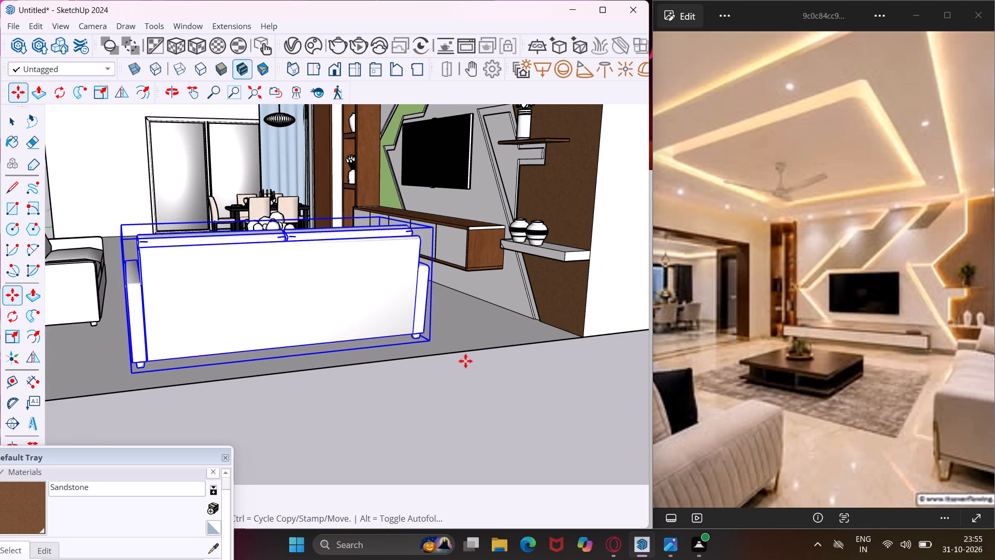
pyautogui.scroll(-3, 398, 362)
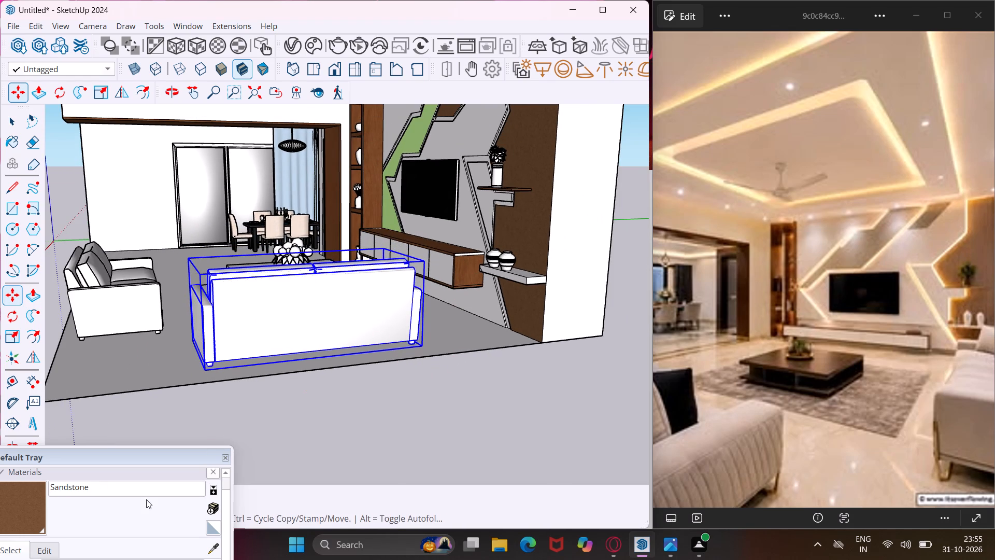
# Paint the thin top edge at the near end of the floating TV unit with Sandstone.
pyautogui.click(22, 515)
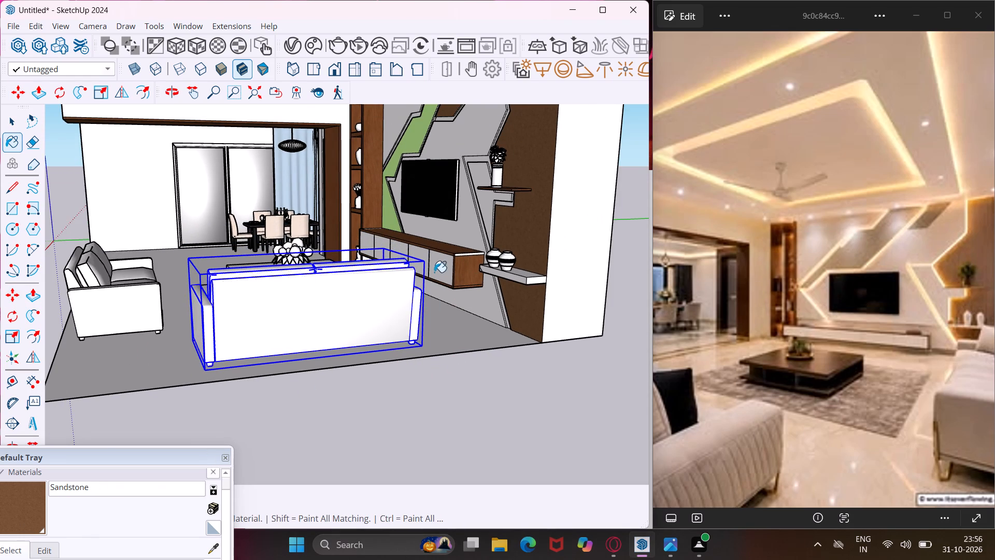
pyautogui.scroll(10, 440, 261)
pyautogui.click(482, 248)
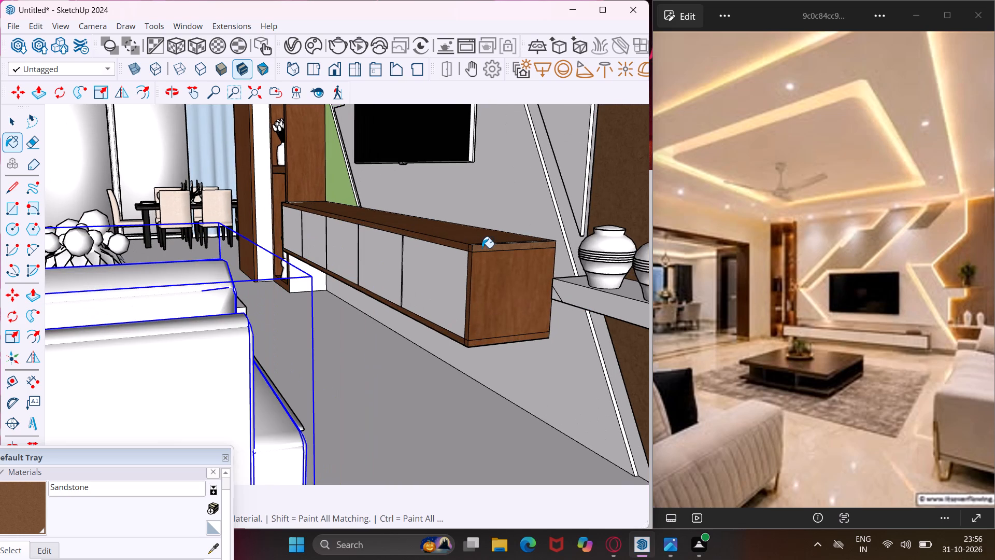
pyautogui.scroll(-11, 503, 257)
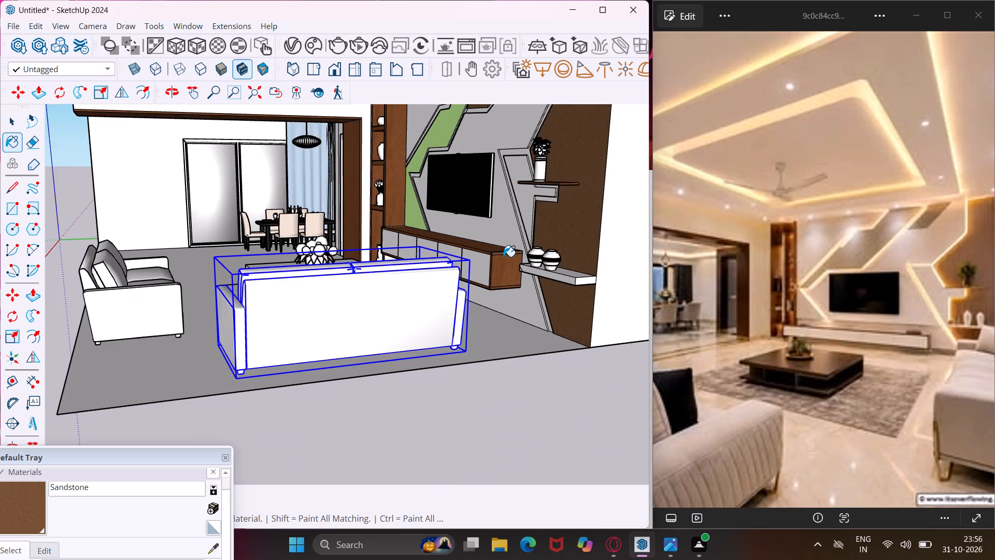
pyautogui.scroll(-5, 503, 257)
pyautogui.press('Escape')
pyautogui.press('space')
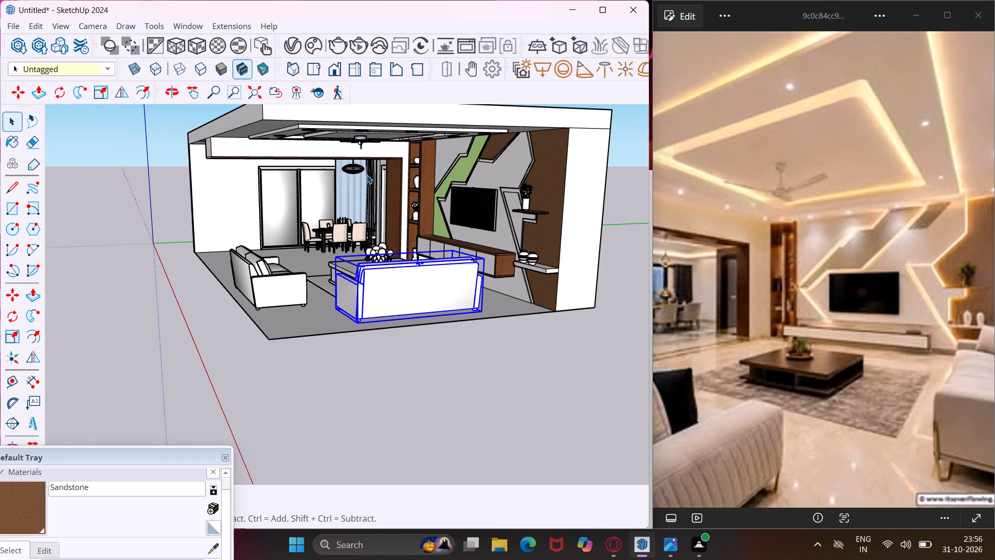
# Copy the rear top edge of the display shelf's uppermost niche 2" forward along the green axis.
pyautogui.moveTo(367, 175); pyautogui.dragTo(506, 167, button='middle')
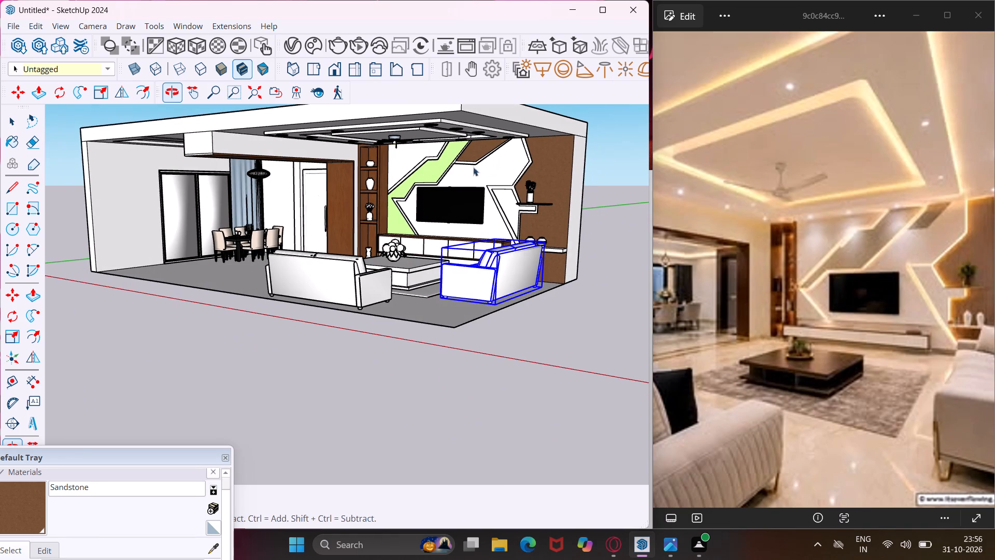
pyautogui.scroll(14, 380, 145)
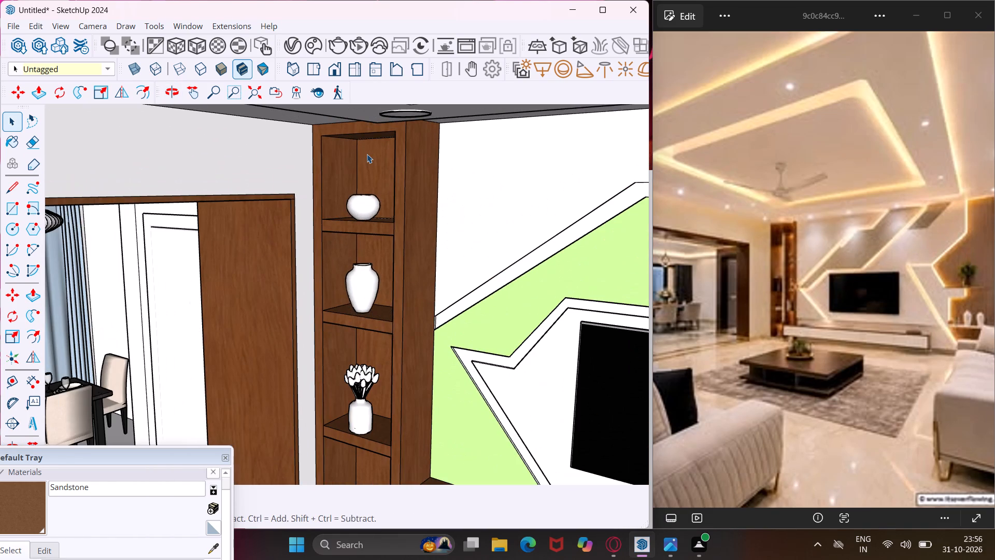
pyautogui.moveTo(367, 154); pyautogui.dragTo(457, 97, button='middle')
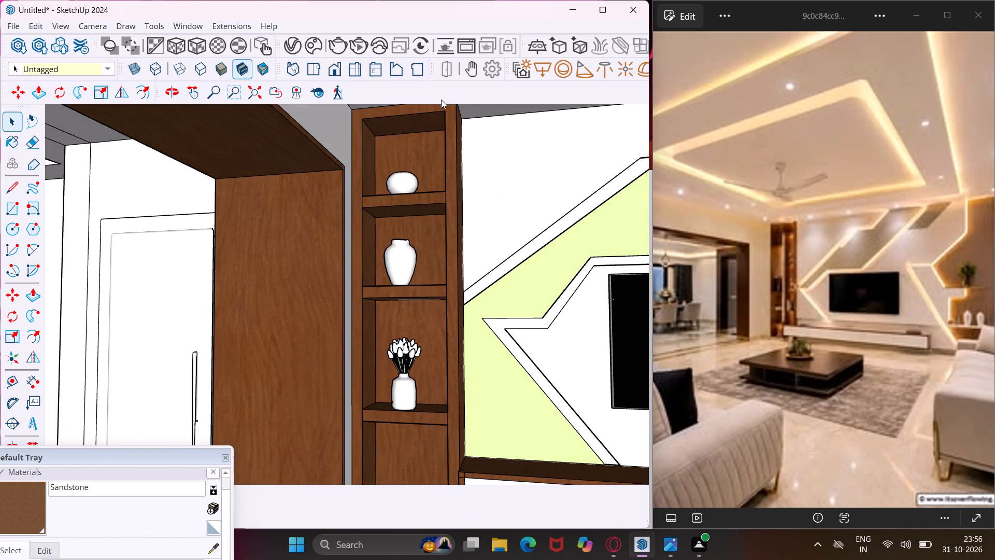
pyautogui.scroll(13, 436, 101)
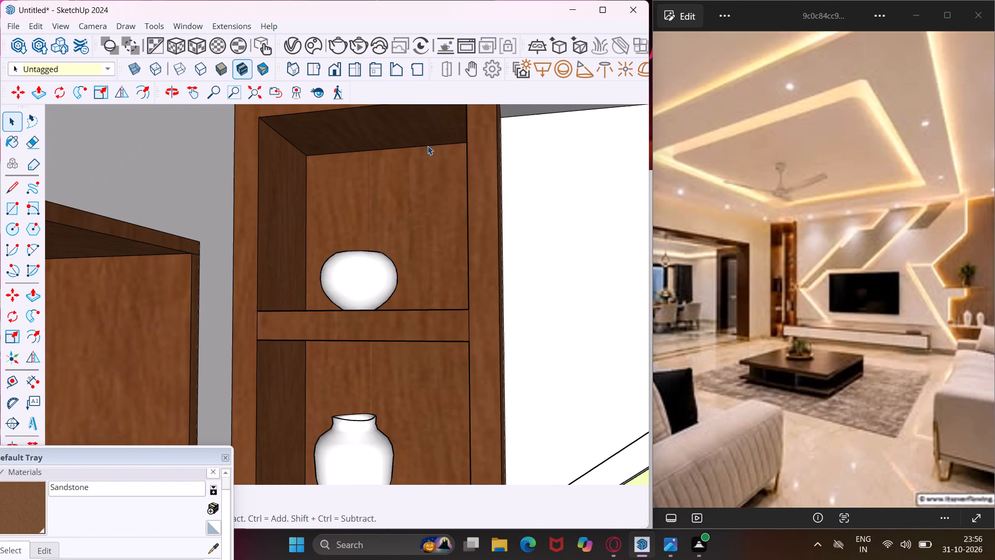
pyautogui.click(428, 146)
pyautogui.press('m')
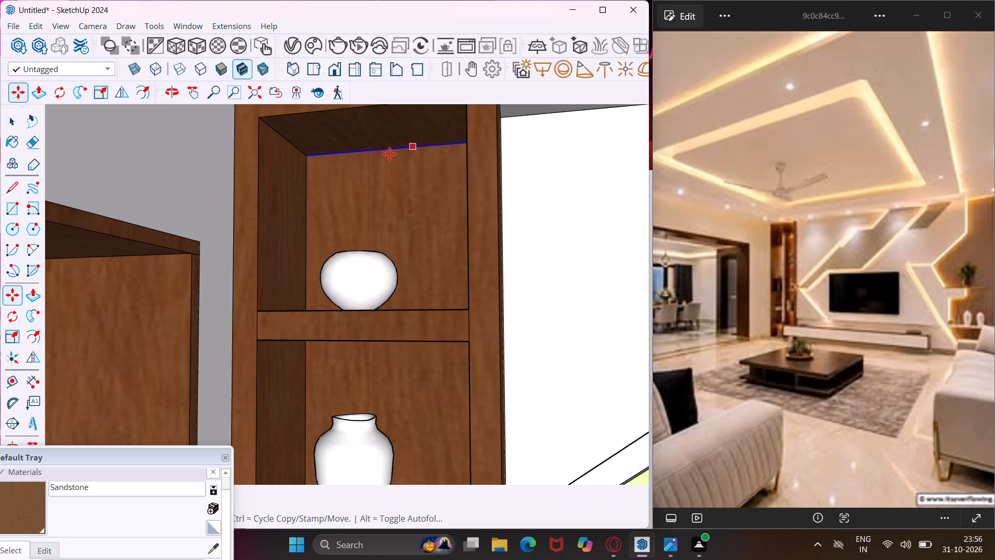
pyautogui.scroll(4, 315, 157)
pyautogui.click(302, 153)
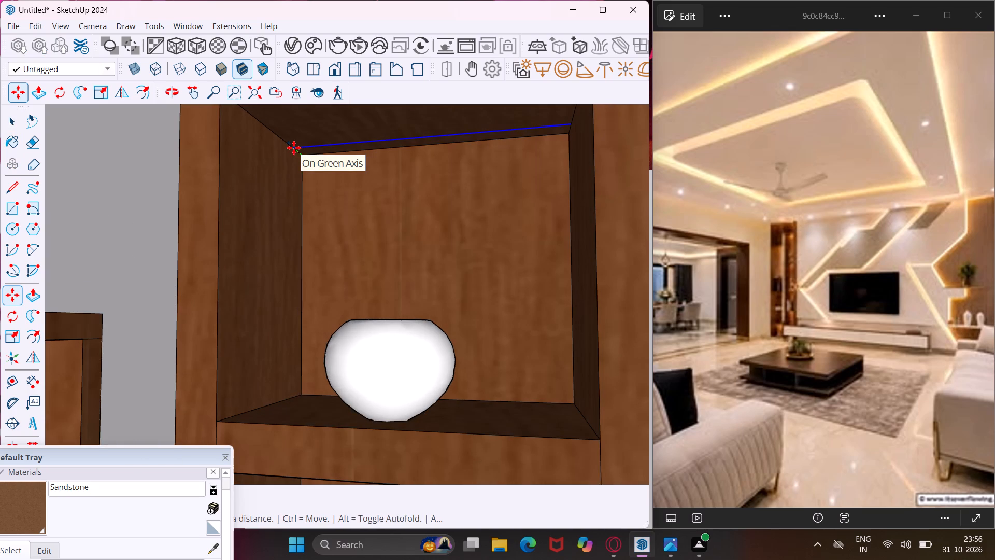
pyautogui.write('2"')
pyautogui.press('Return')
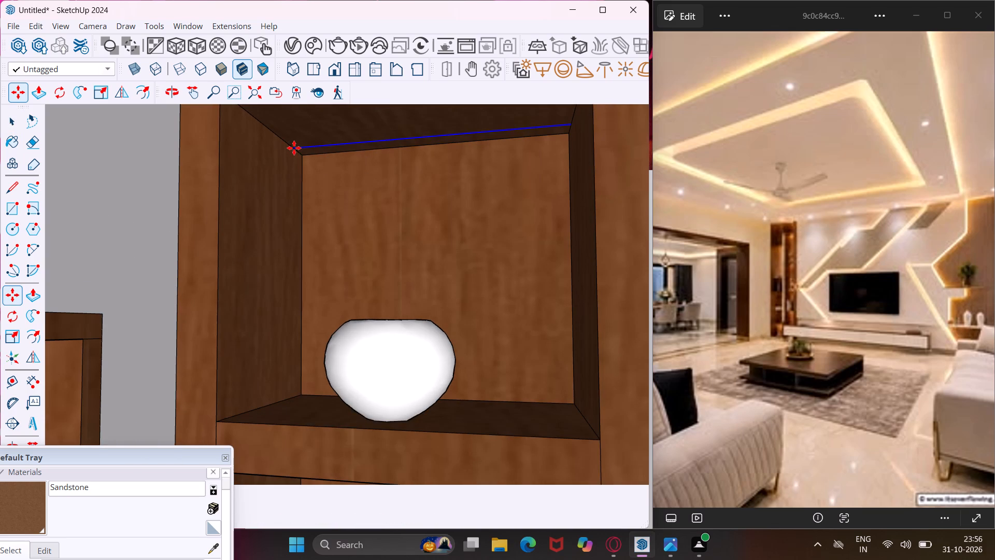
# Copy the rear top edge of the display shelf's second niche from the top 2" forward along the niche ceiling.
pyautogui.press('Escape')
pyautogui.press('space')
pyautogui.scroll(-6, 281, 114)
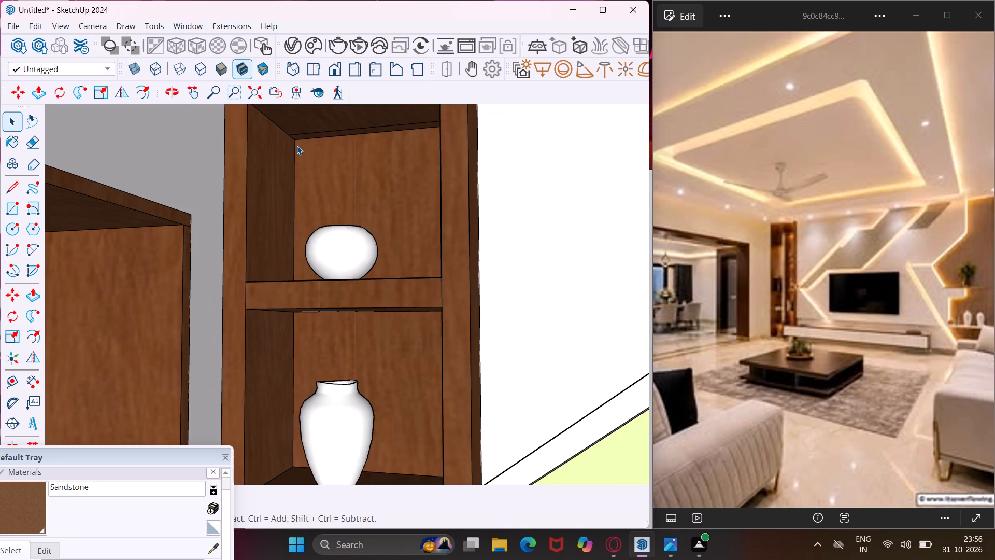
pyautogui.scroll(-4, 297, 146)
pyautogui.scroll(9, 343, 275)
pyautogui.moveTo(351, 245); pyautogui.dragTo(371, 217, button='middle')
pyautogui.click(381, 252)
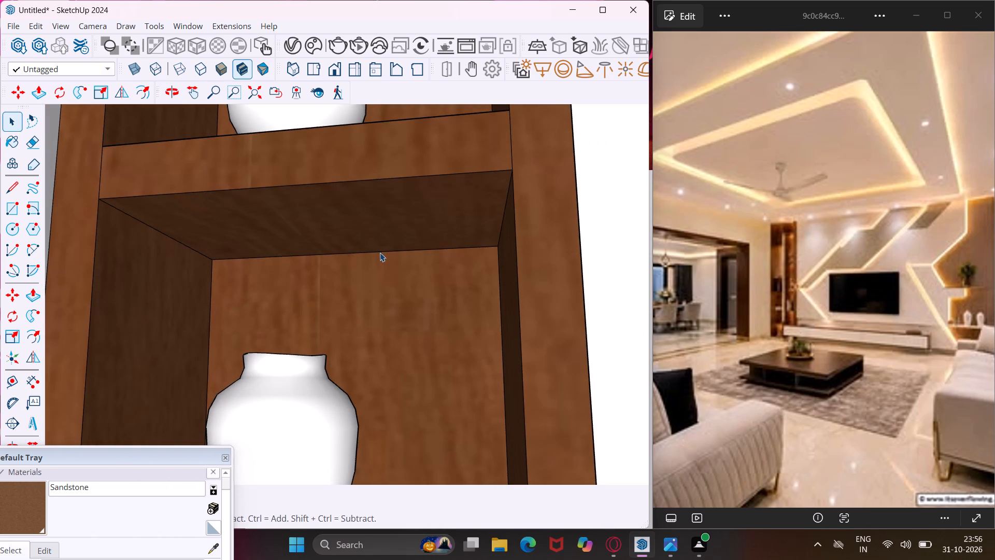
pyautogui.press('m')
pyautogui.scroll(4, 205, 282)
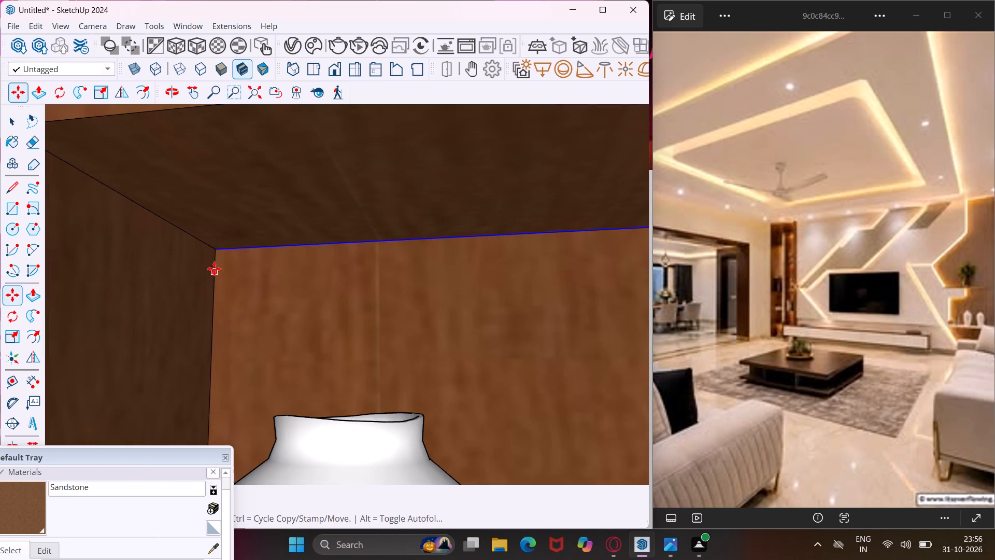
pyautogui.click(216, 252)
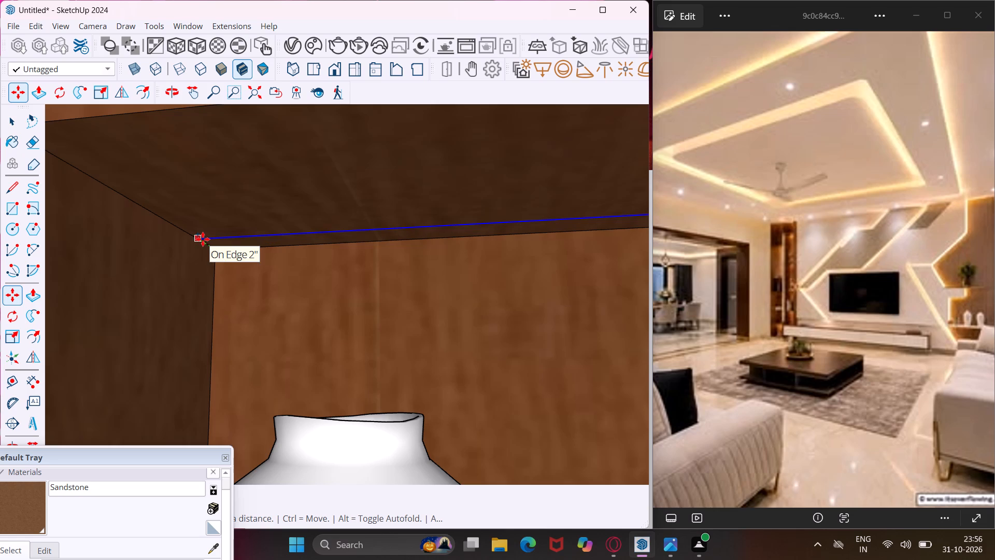
pyautogui.write('2"')
pyautogui.press('Return')
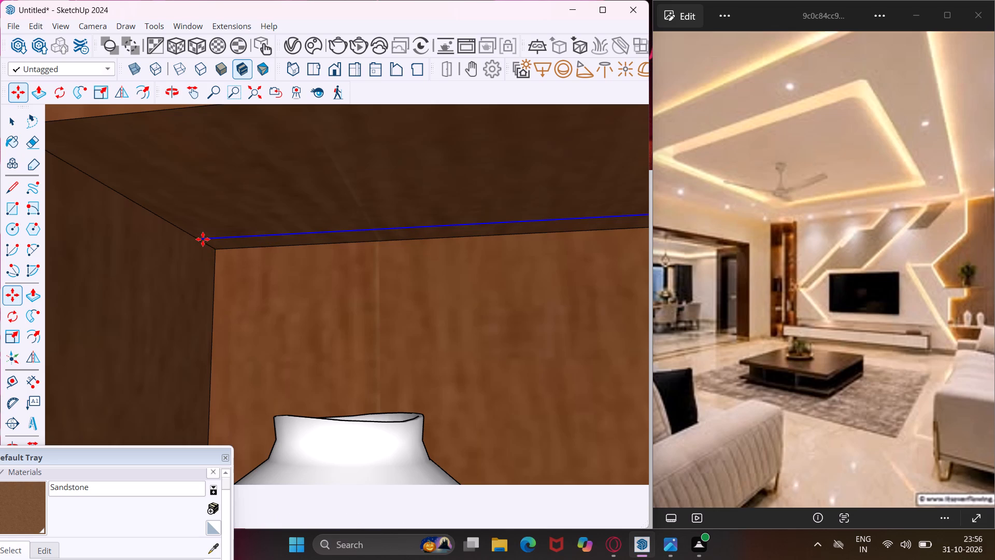
# Paint the unpainted grey ceiling face of the display shelf's lowest niche with Sandstone.
pyautogui.scroll(-17, 189, 232)
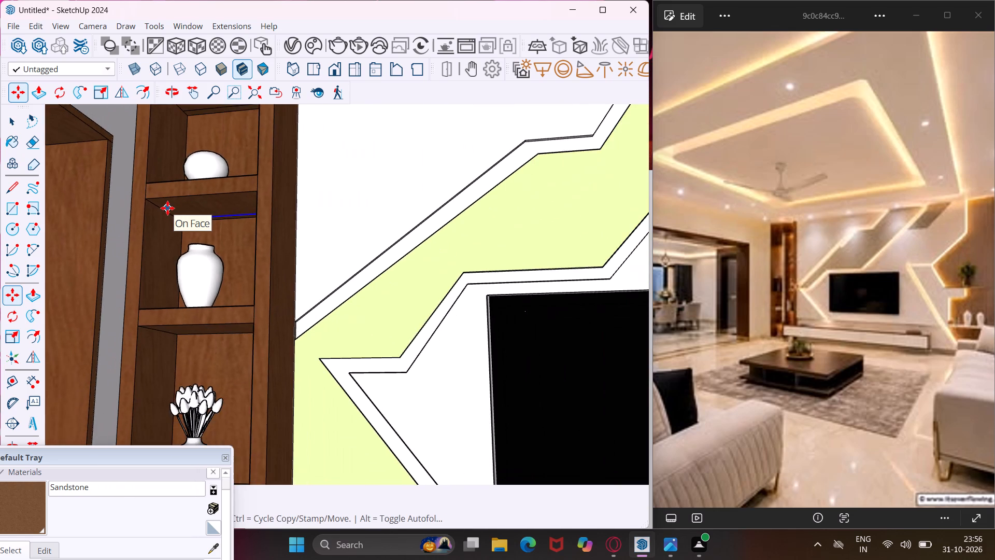
pyautogui.scroll(-9, 167, 208)
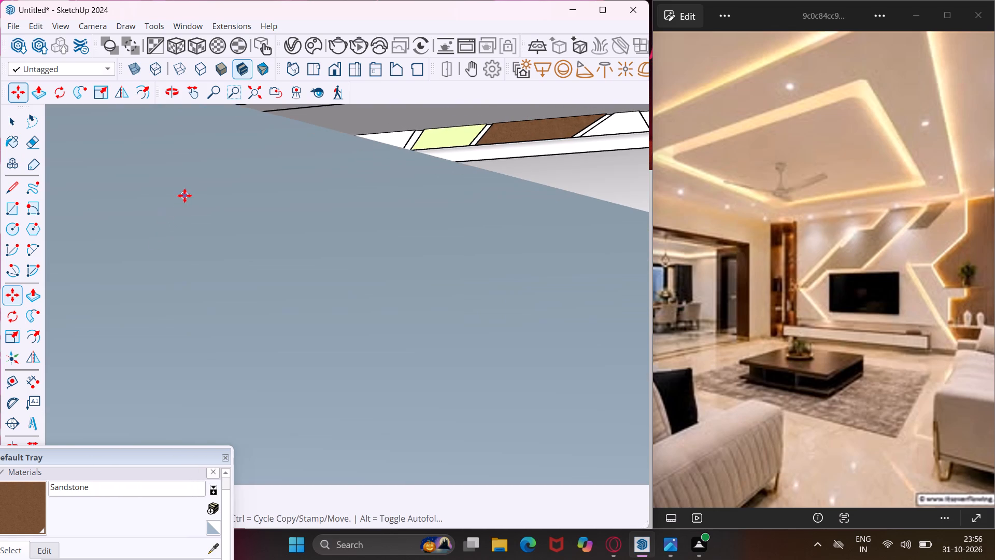
pyautogui.moveTo(184, 218); pyautogui.dragTo(232, 373, button='middle')
pyautogui.scroll(-7, 229, 298)
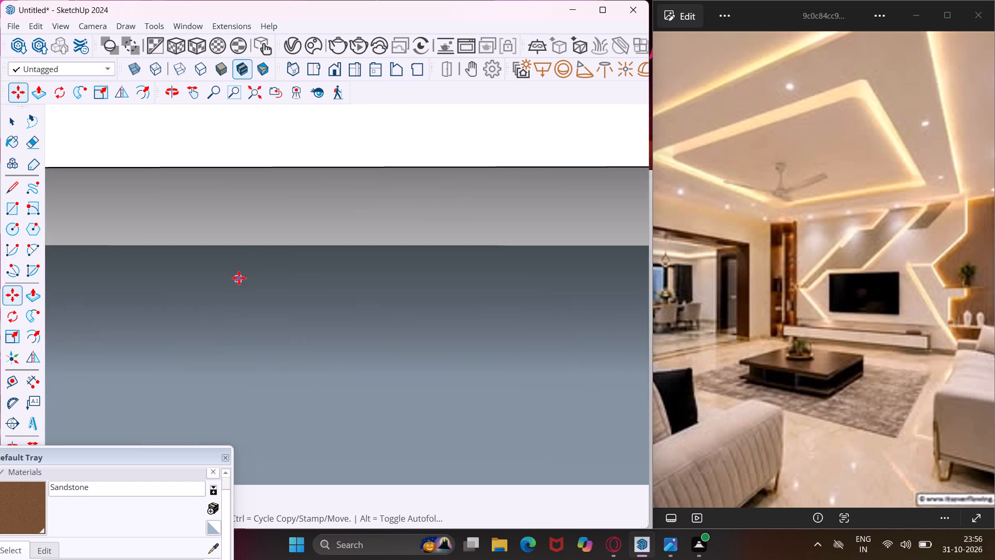
pyautogui.scroll(-15, 239, 278)
pyautogui.scroll(-16, 237, 274)
pyautogui.scroll(-5, 236, 271)
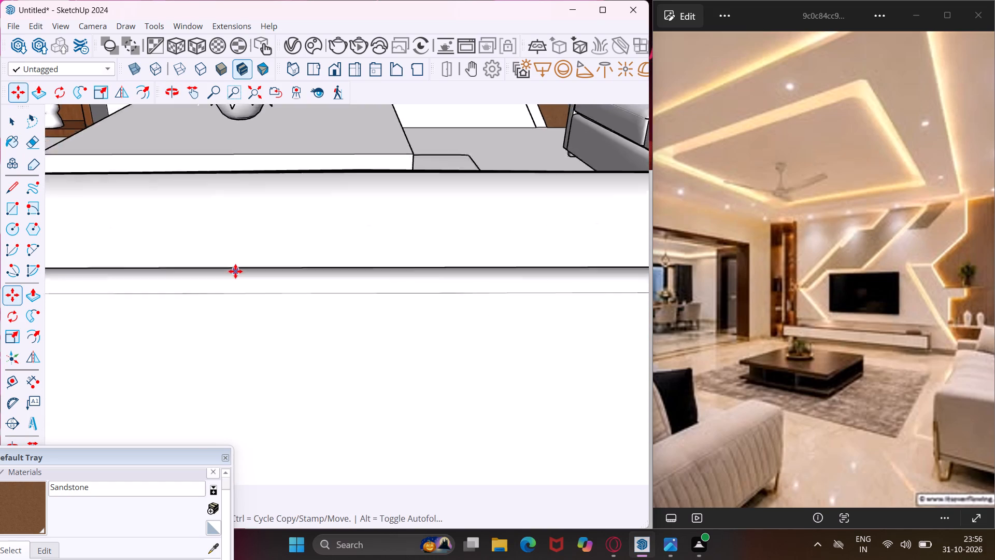
pyautogui.scroll(-17, 235, 271)
pyautogui.scroll(-5, 233, 271)
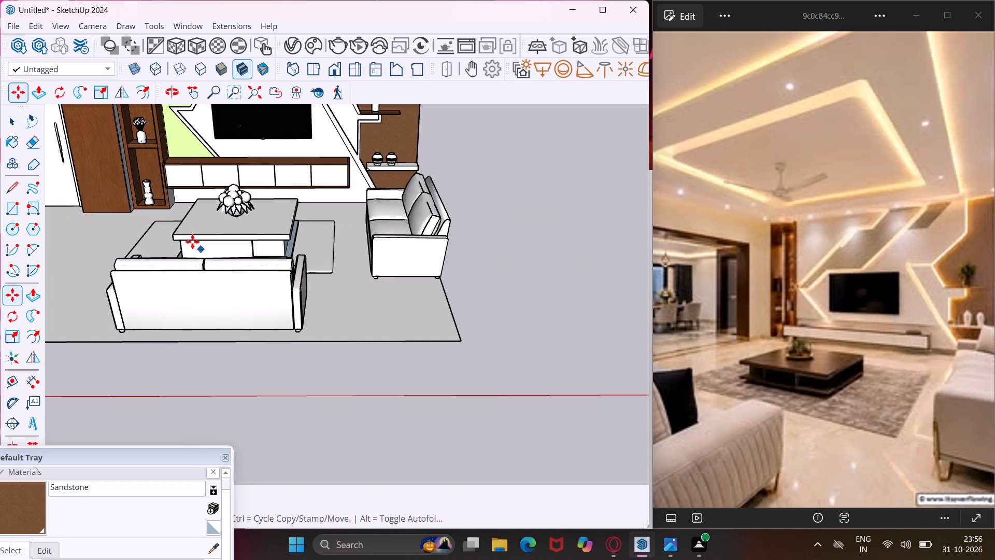
pyautogui.scroll(5, 153, 172)
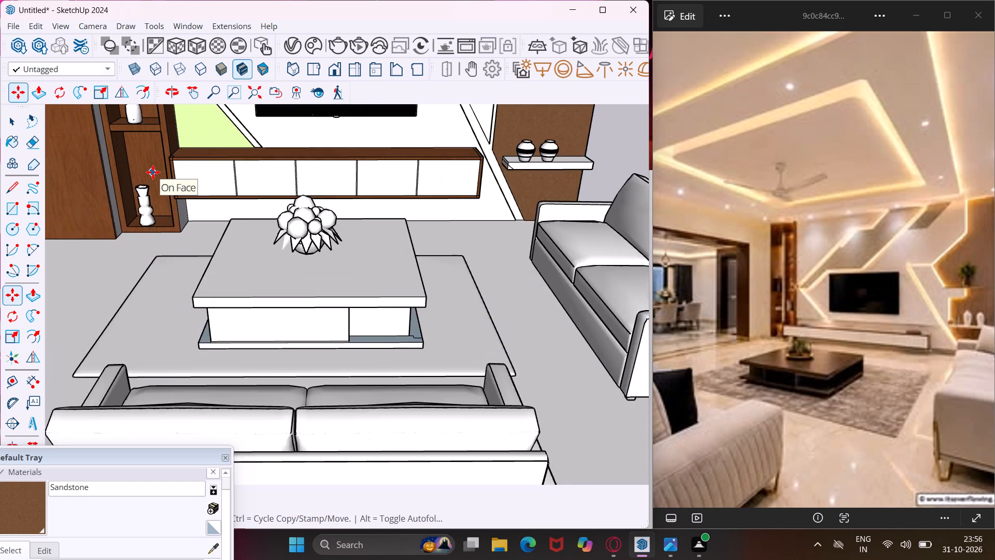
pyautogui.scroll(1, 153, 172)
pyautogui.moveTo(153, 172); pyautogui.dragTo(224, 124, button='middle')
pyautogui.scroll(3, 131, 136)
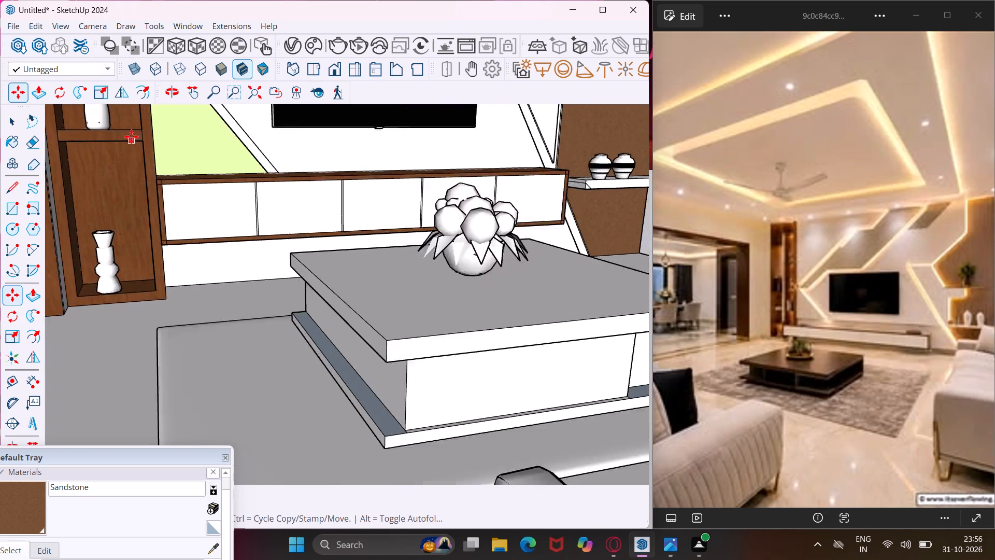
pyautogui.scroll(8, 131, 136)
pyautogui.moveTo(124, 146); pyautogui.dragTo(173, 93, button='middle')
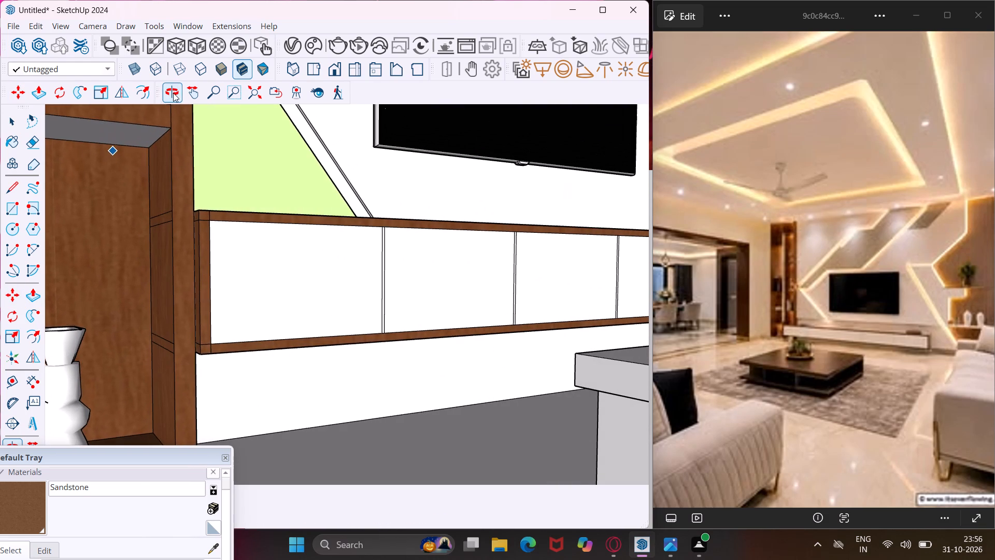
pyautogui.click(21, 505)
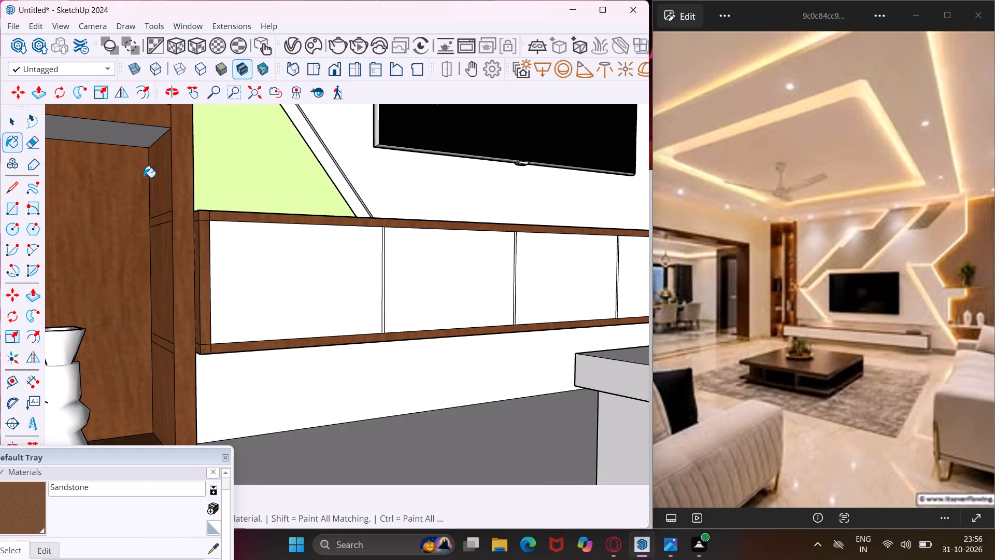
pyautogui.click(135, 142)
pyautogui.press('Escape')
pyautogui.press('space')
# Copy the rear top edge of the display shelf's lowest niche 2" forward along the niche ceiling.
pyautogui.scroll(4, 135, 146)
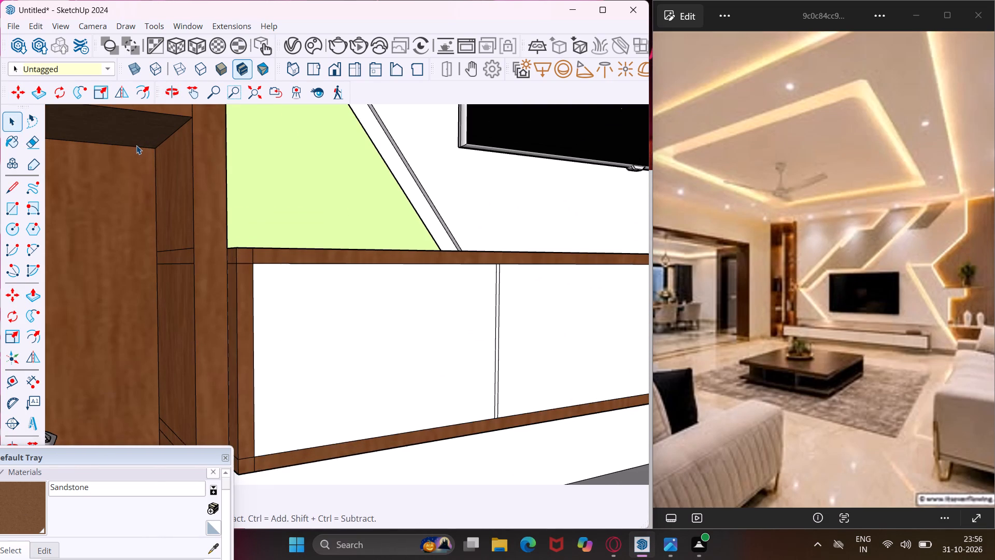
pyautogui.click(136, 147)
pyautogui.press('m')
pyautogui.scroll(2, 135, 146)
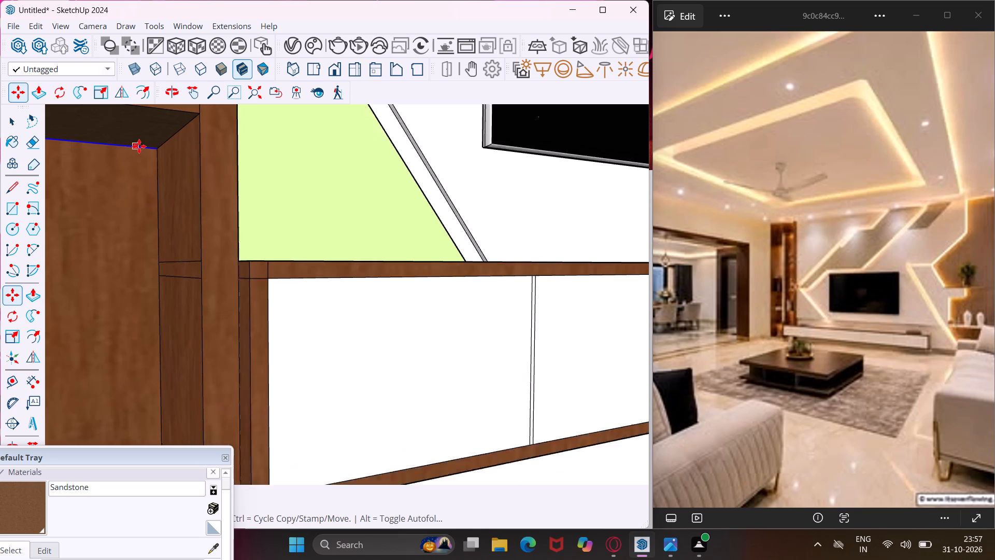
pyautogui.scroll(2, 139, 146)
pyautogui.click(164, 149)
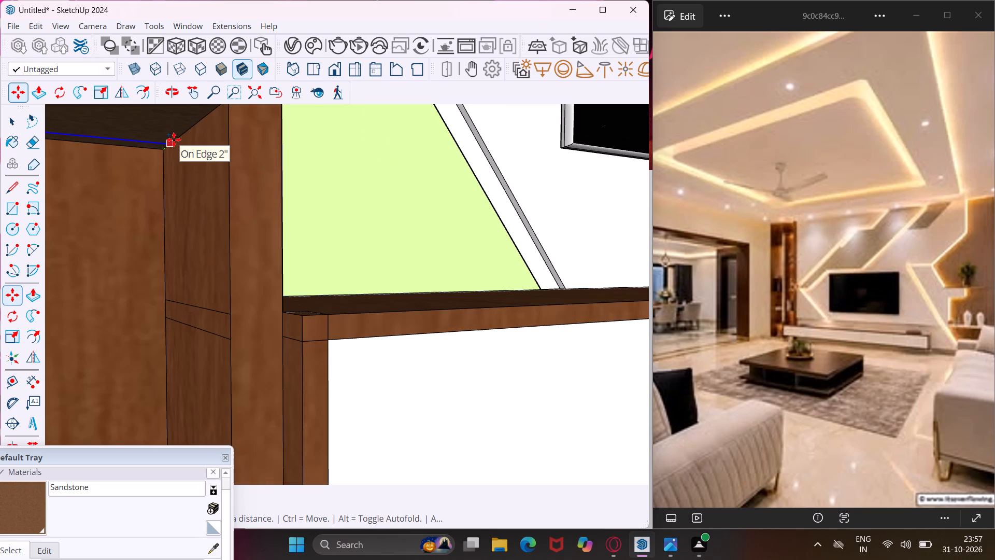
pyautogui.write('2"')
pyautogui.press('Return')
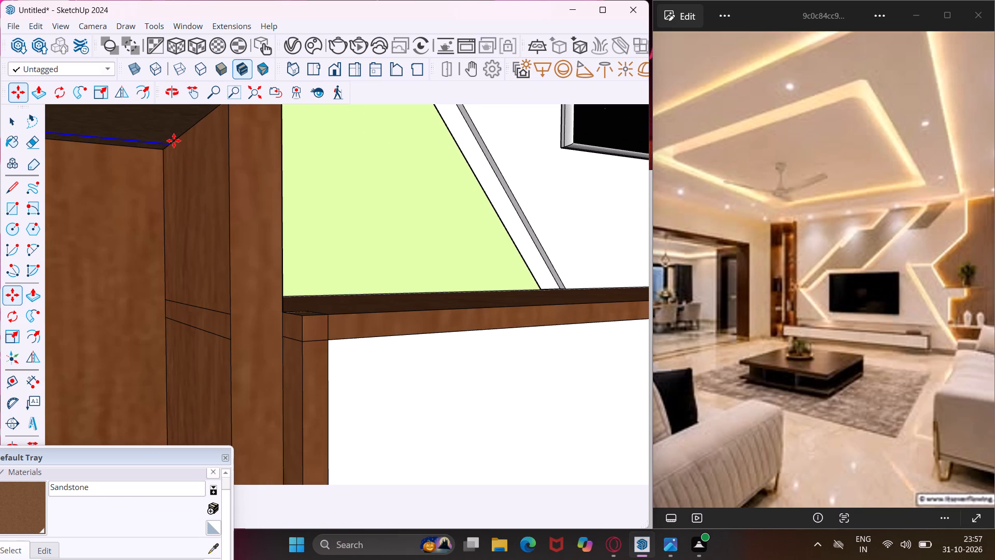
# Copy the rear top edge of the niche holding the tulip vase a short distance forward along its ceiling.
pyautogui.scroll(-6, 167, 149)
pyautogui.moveTo(167, 153); pyautogui.dragTo(190, 219, button='middle')
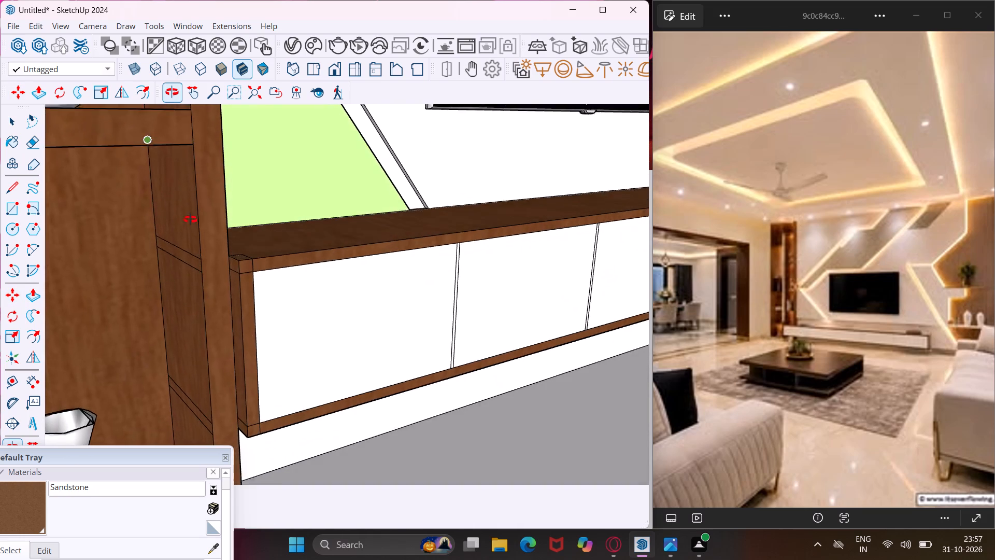
pyautogui.moveTo(190, 219); pyautogui.dragTo(190, 221, button='middle')
pyautogui.scroll(-14, 193, 218)
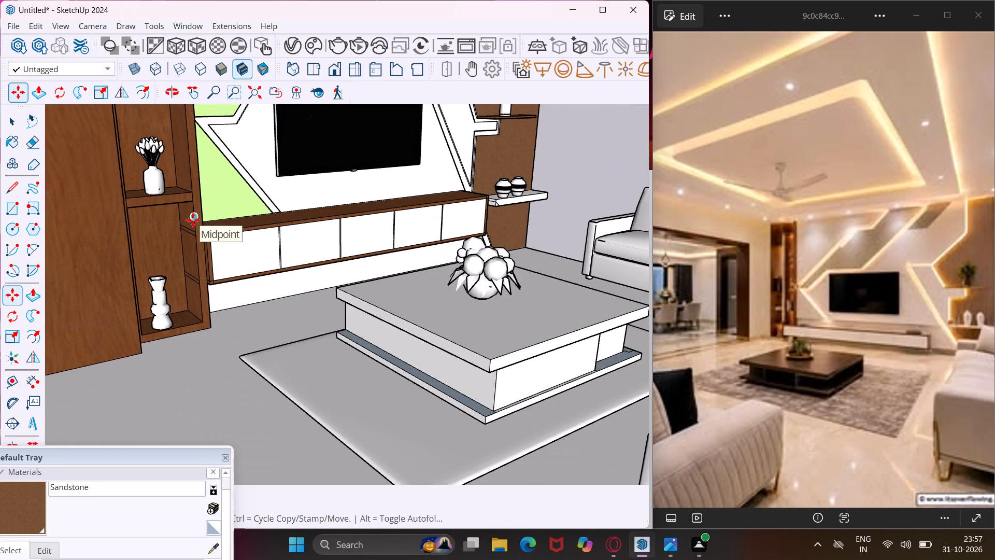
pyautogui.scroll(-3, 192, 220)
pyautogui.press('Escape')
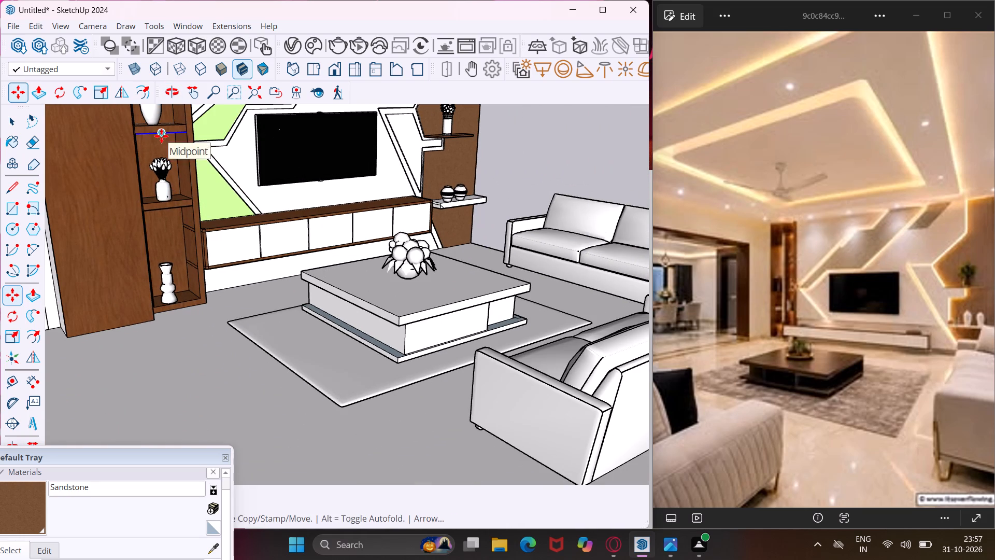
pyautogui.press('space')
pyautogui.scroll(5, 161, 135)
pyautogui.moveTo(161, 135); pyautogui.dragTo(165, 68, button='middle')
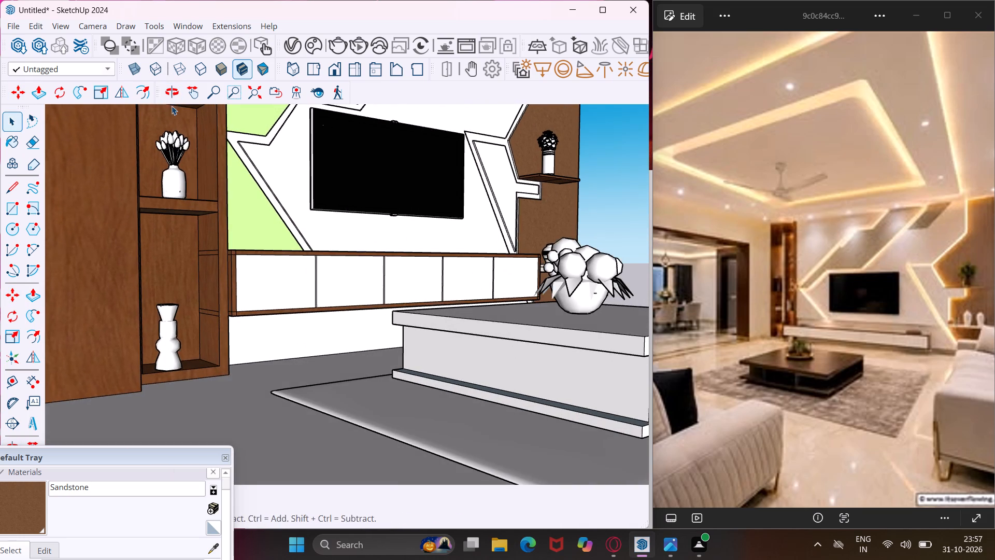
pyautogui.scroll(1, 176, 110)
pyautogui.moveTo(198, 115); pyautogui.dragTo(219, 147, button='middle')
pyautogui.scroll(4, 193, 126)
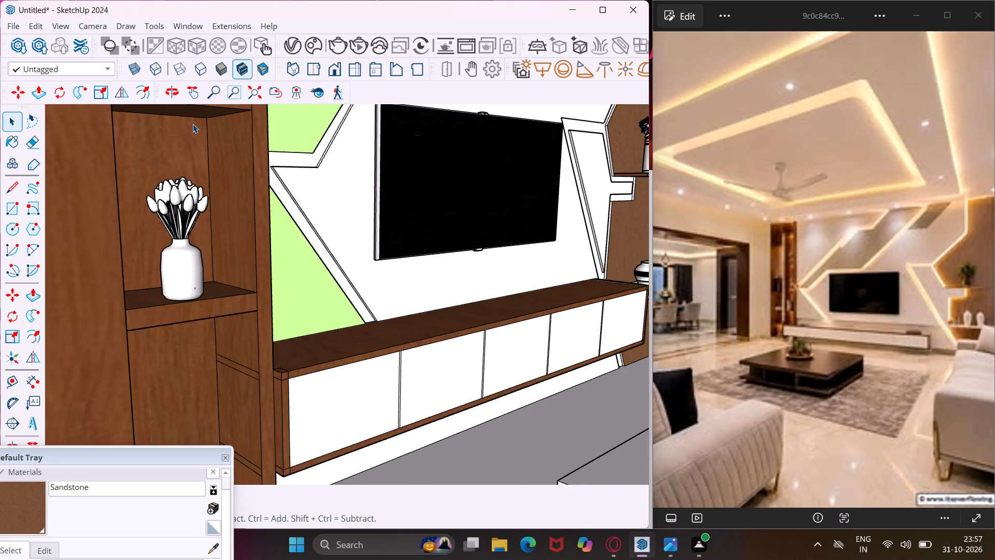
pyautogui.scroll(3, 193, 124)
pyautogui.click(194, 117)
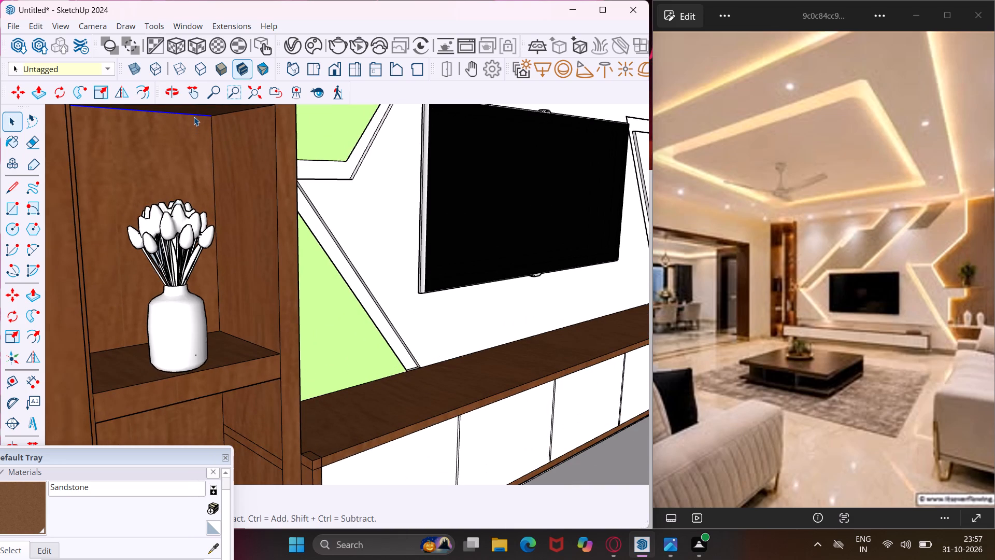
pyautogui.press('m')
pyautogui.scroll(3, 207, 117)
pyautogui.click(212, 118)
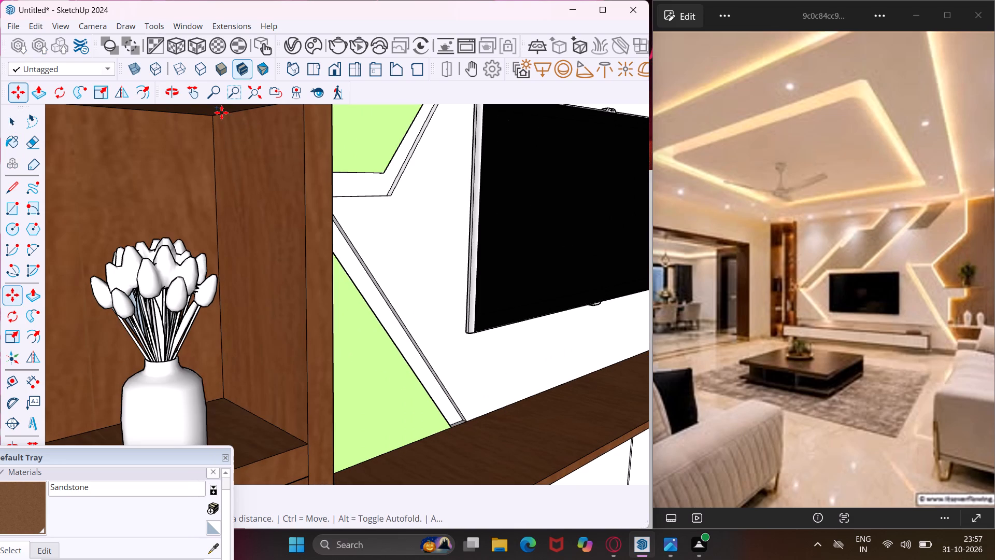
pyautogui.click(229, 111)
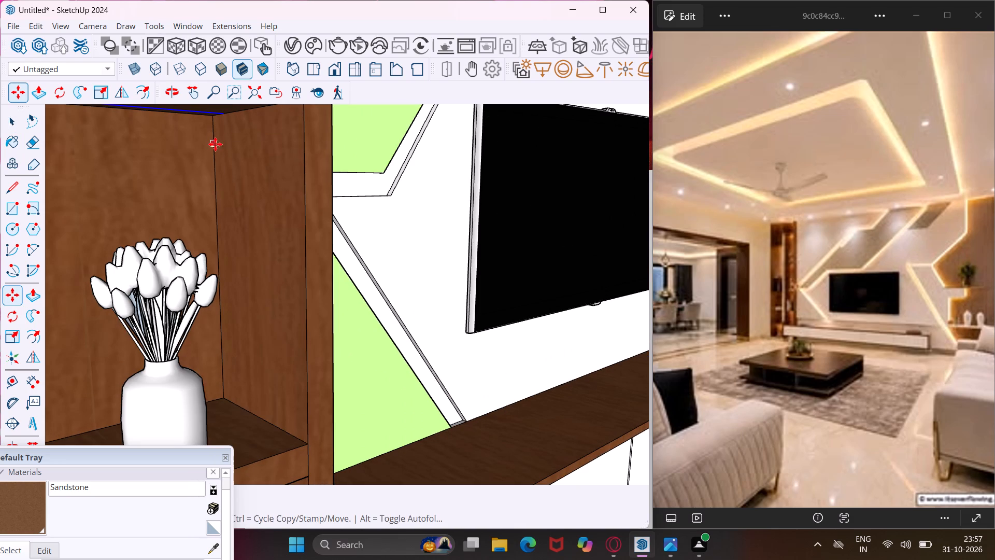
pyautogui.press('Escape')
pyautogui.press('space')
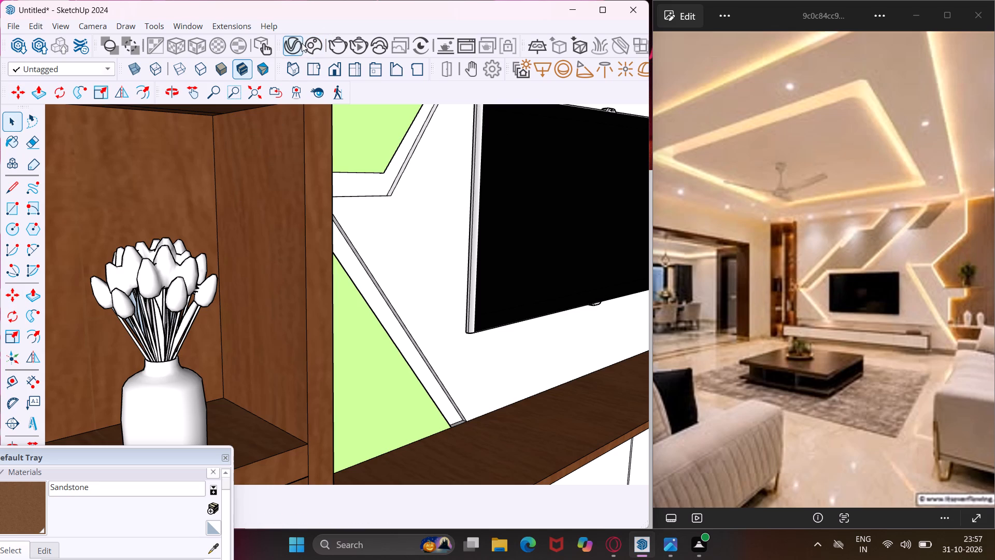
# Create a new Emissive material in the V-Ray Asset Editor.
pyautogui.click(297, 43)
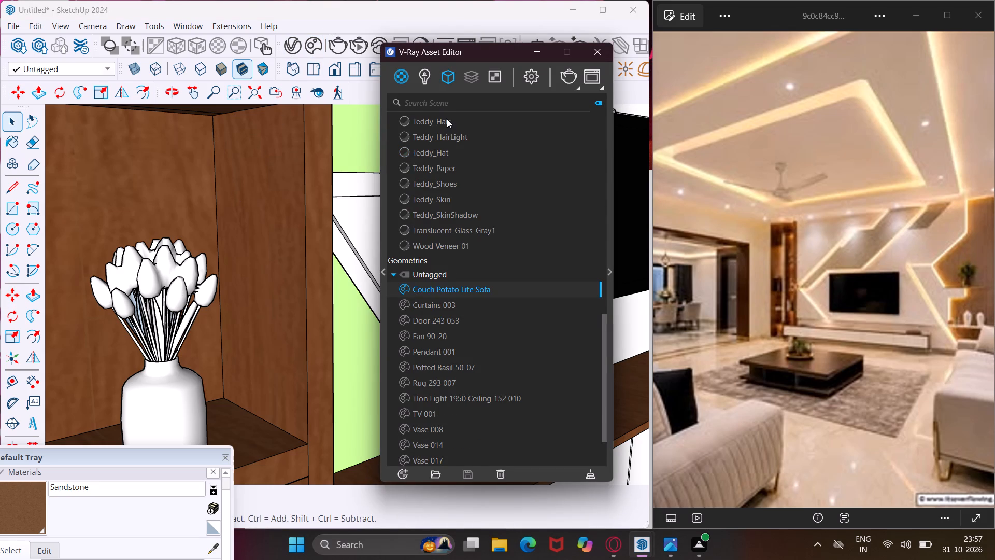
pyautogui.click(425, 87)
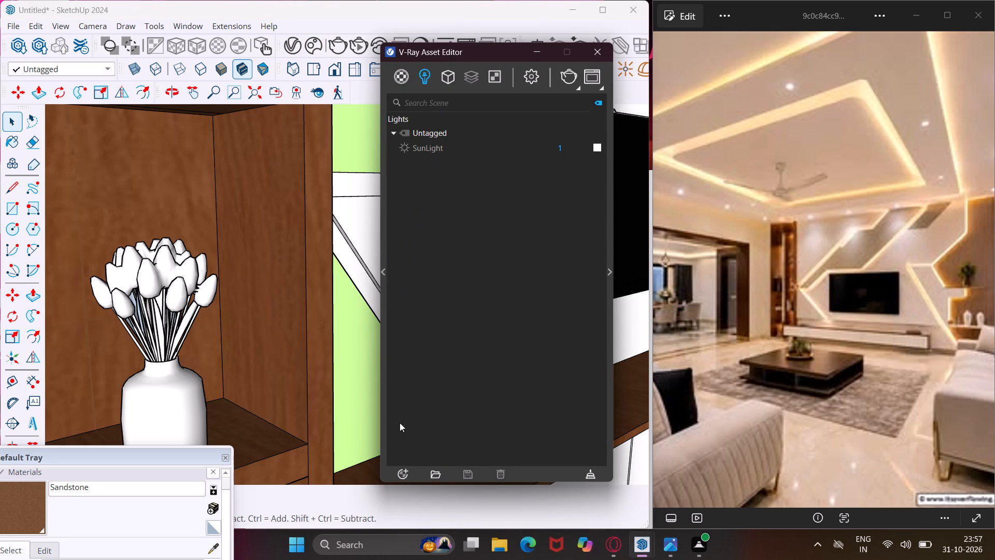
pyautogui.click(404, 473)
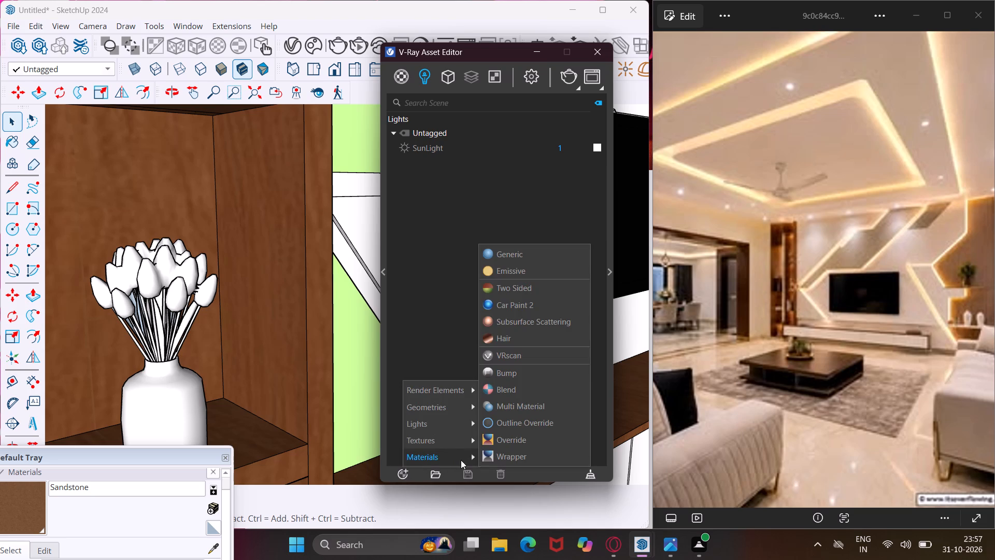
pyautogui.click(529, 270)
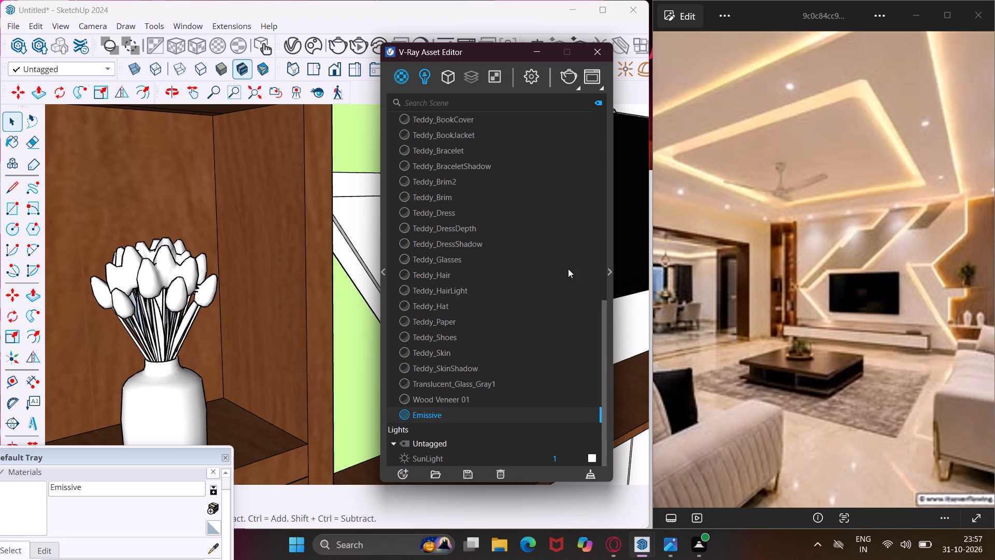
# Set the Emissive material's colour to a pale warm yellow, RGB 0.902, 0.889, 0.679.
pyautogui.click(611, 269)
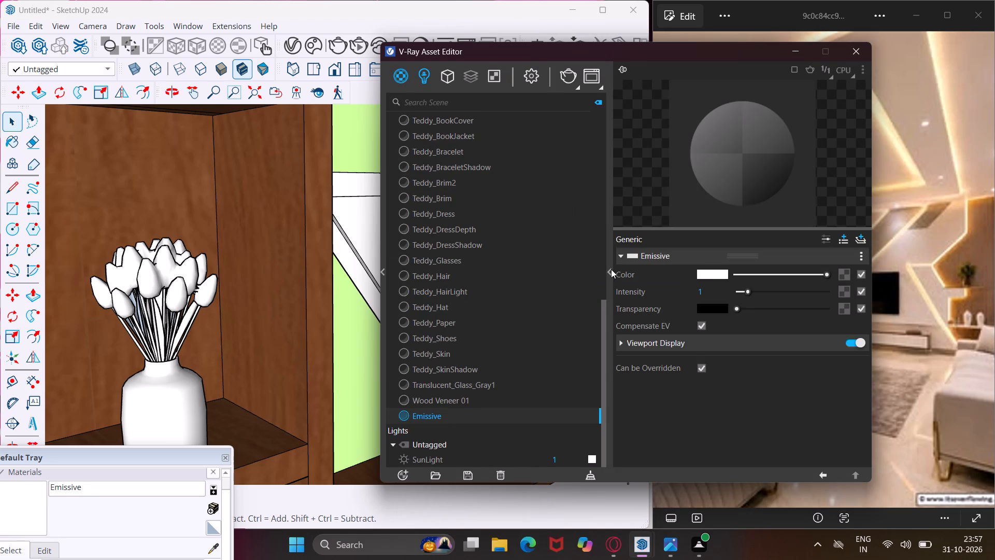
pyautogui.click(722, 274)
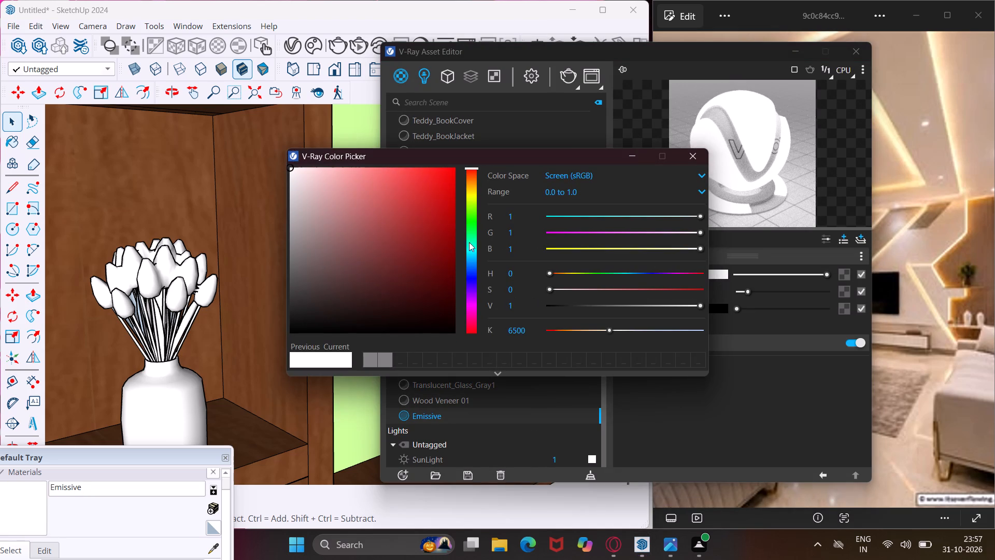
pyautogui.click(472, 194)
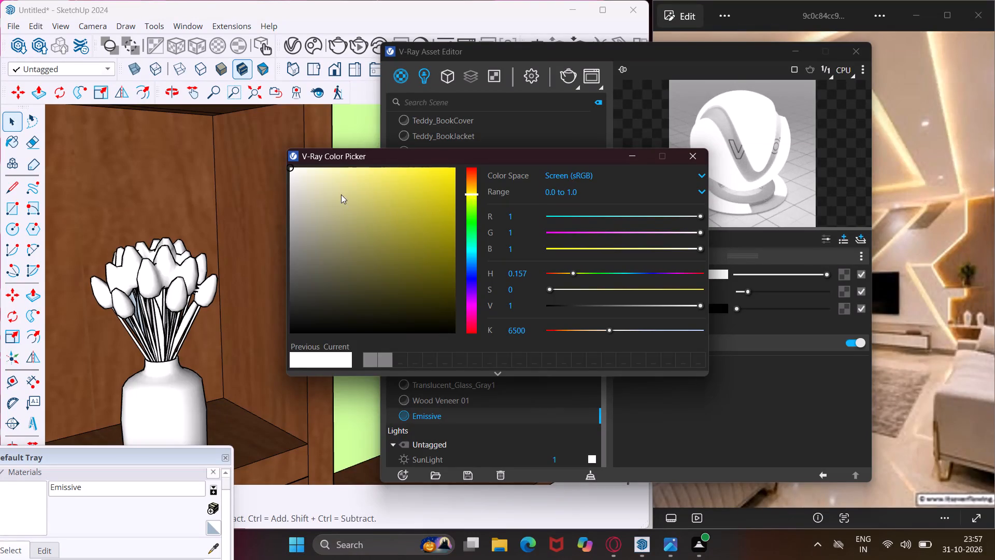
pyautogui.click(331, 184)
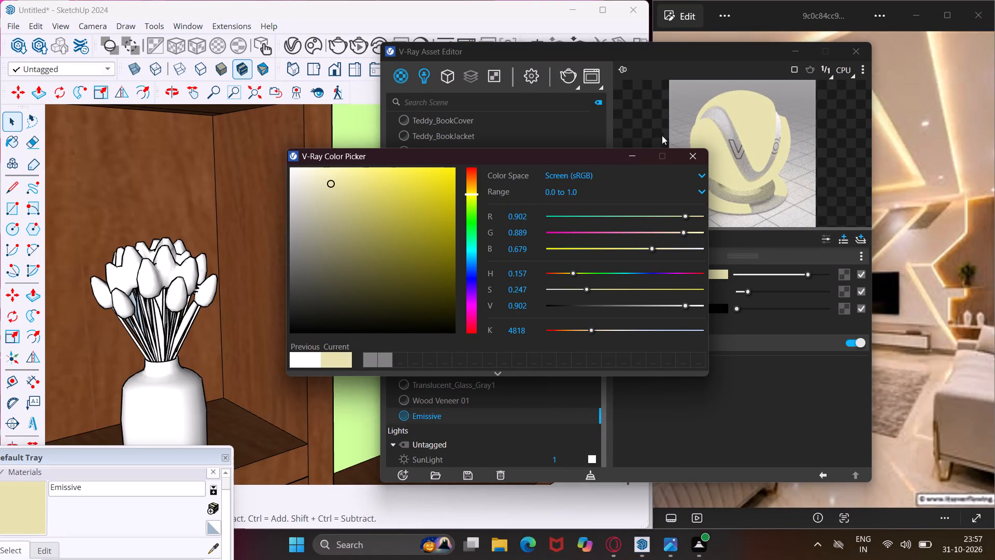
# Raise the Emissive material's intensity to 4.4.
pyautogui.click(633, 152)
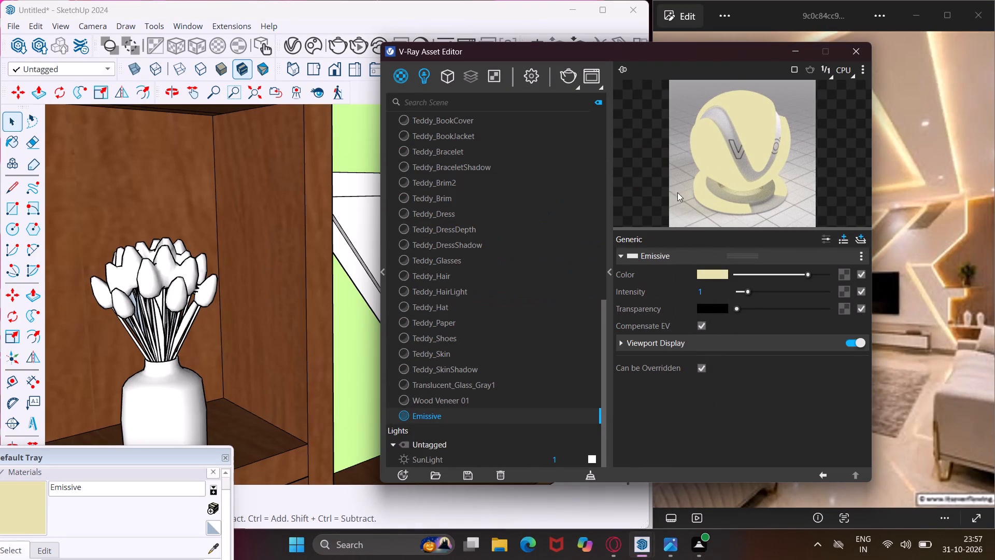
pyautogui.moveTo(746, 290); pyautogui.dragTo(778, 289)
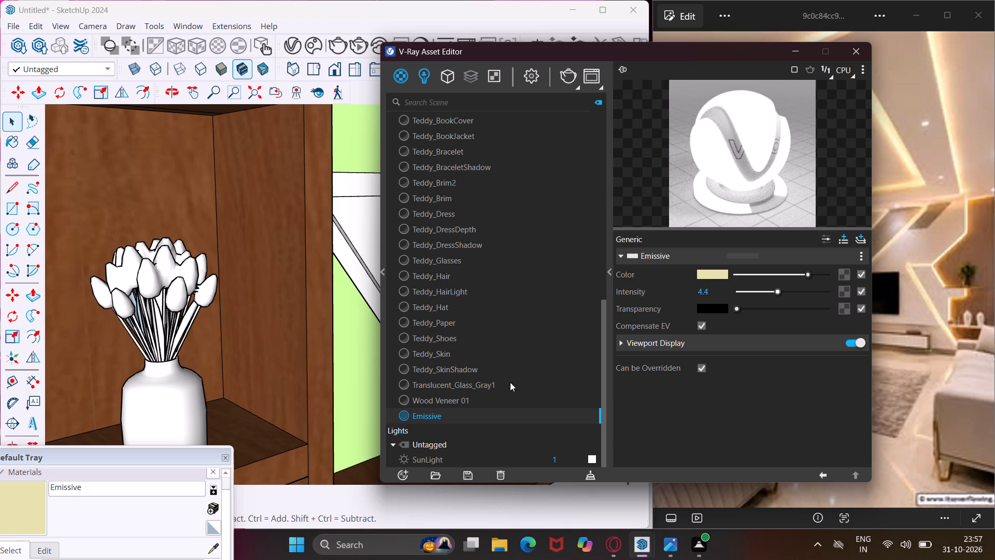
pyautogui.doubleClick(471, 419)
pyautogui.click(794, 51)
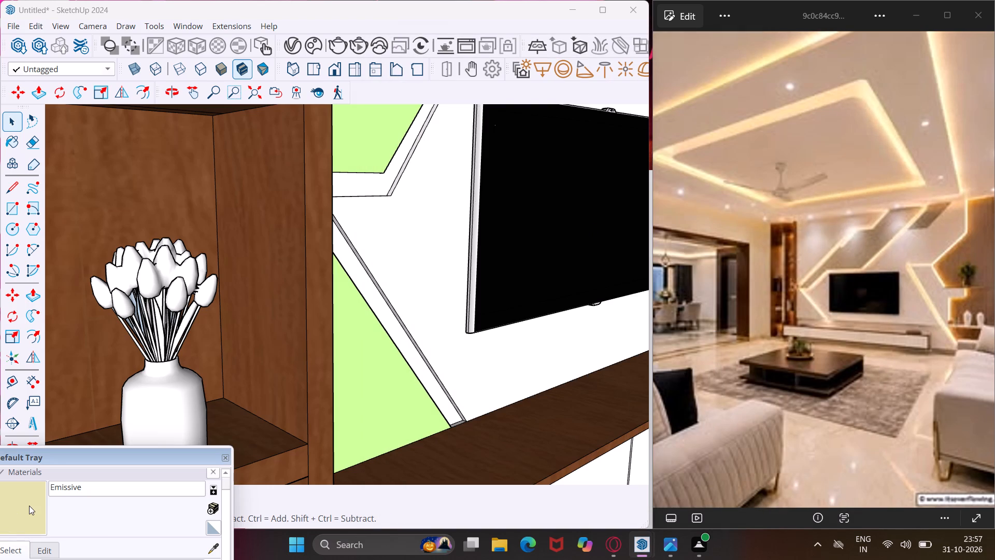
# Paint the ceiling light strips of the display shelf's lowest niche and the tulip vase niche with the Emissive material.
pyautogui.click(29, 506)
pyautogui.scroll(-5, 276, 397)
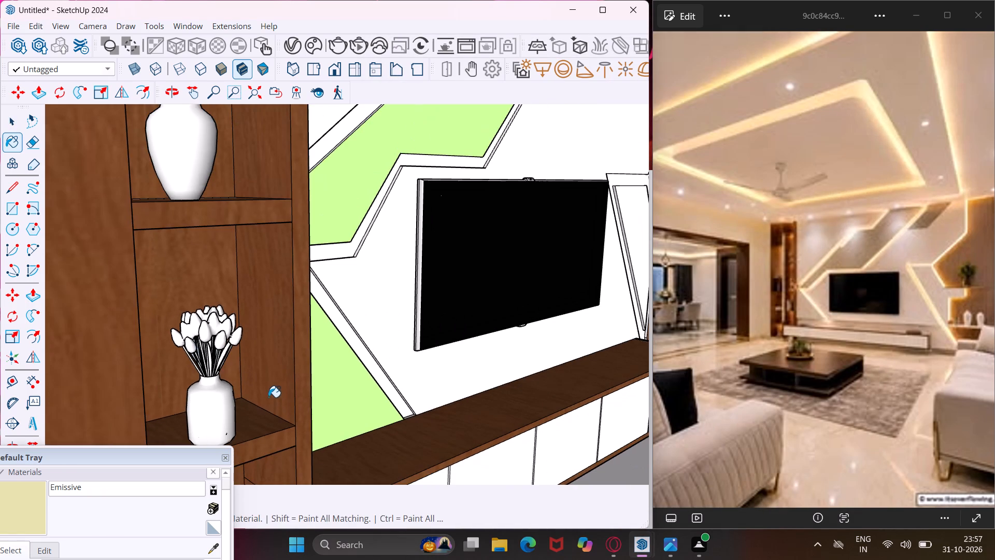
pyautogui.moveTo(267, 397); pyautogui.dragTo(310, 236, button='middle')
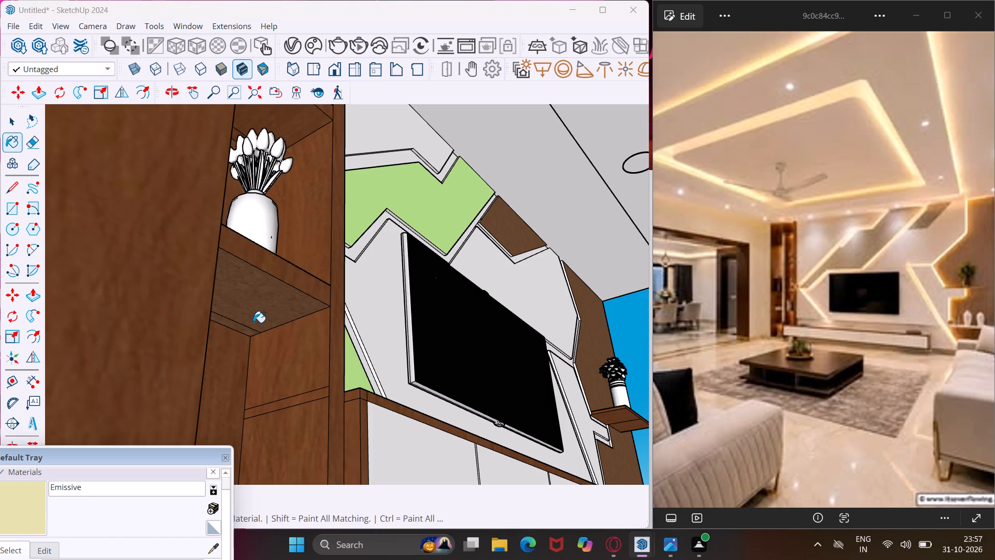
pyautogui.scroll(4, 252, 323)
pyautogui.click(248, 333)
pyautogui.moveTo(248, 333); pyautogui.dragTo(246, 341, button='middle')
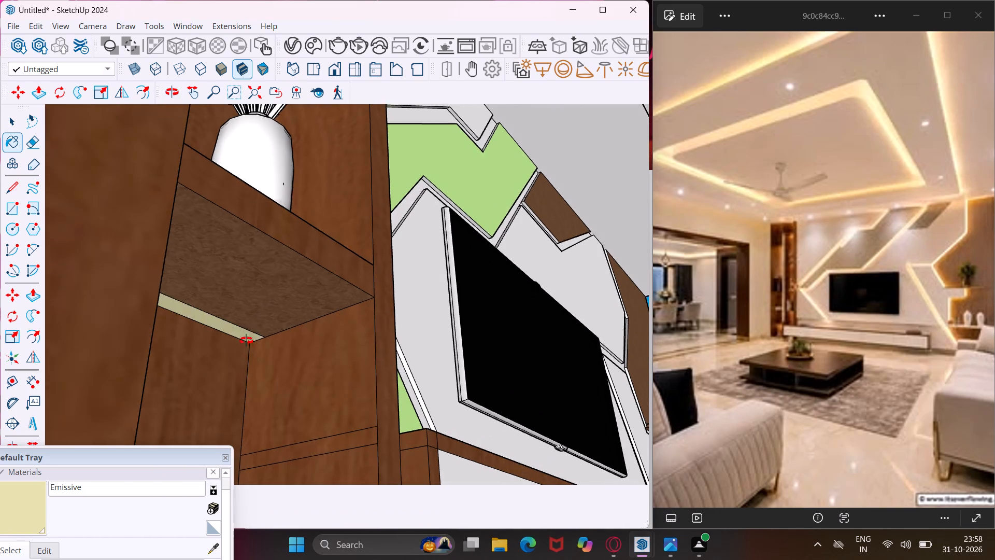
pyautogui.moveTo(246, 341); pyautogui.dragTo(232, 392, button='middle')
pyautogui.scroll(-4, 224, 391)
pyautogui.scroll(2, 224, 135)
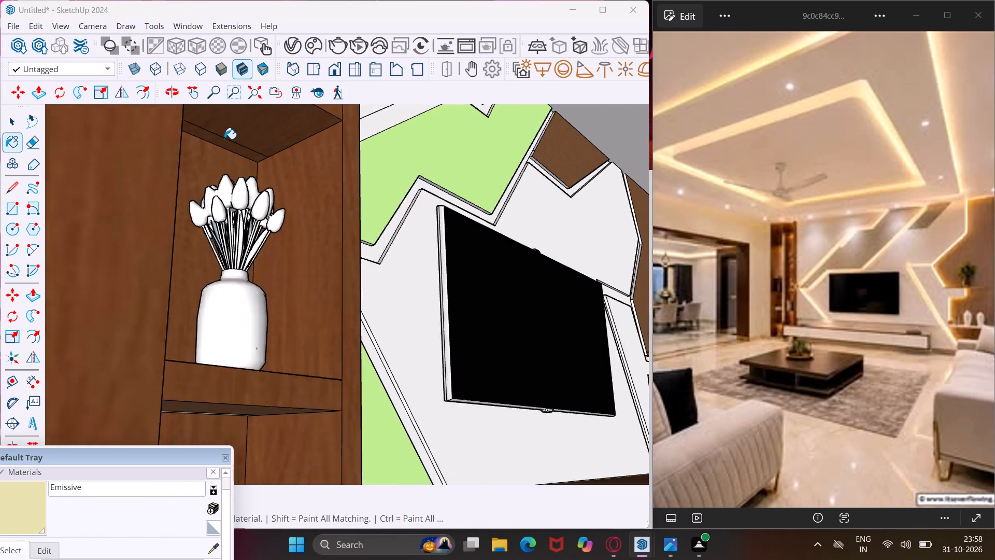
pyautogui.scroll(6, 224, 139)
pyautogui.click(222, 141)
# Paint the ceiling light strip of the niche holding the wide-shouldered vase with the Emissive material.
pyautogui.moveTo(228, 147); pyautogui.dragTo(192, 263, button='middle')
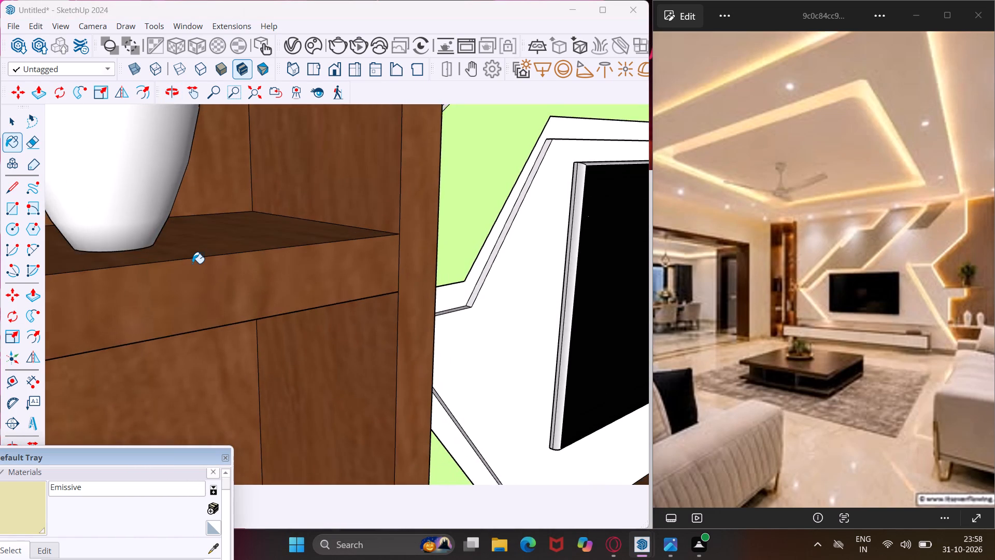
pyautogui.scroll(-18, 192, 263)
pyautogui.scroll(-4, 192, 263)
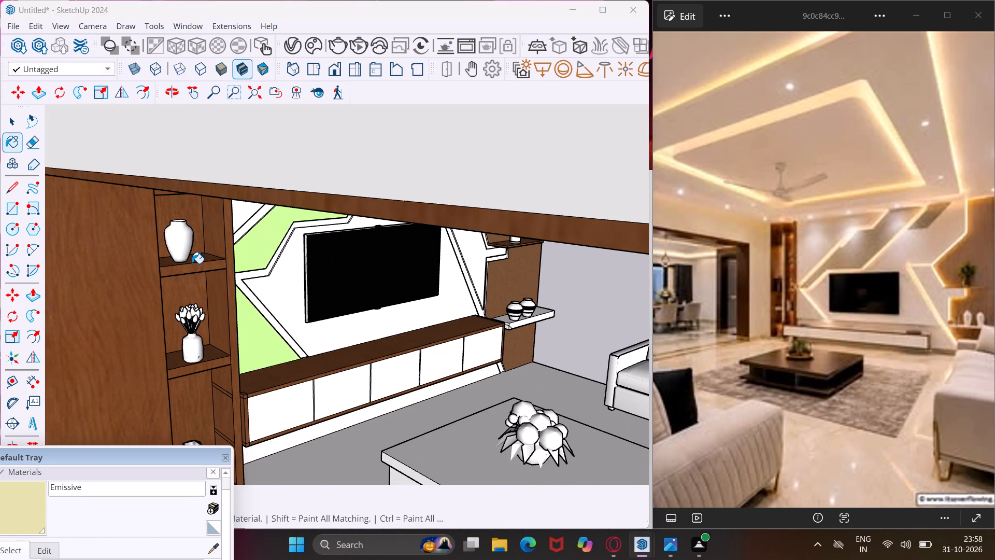
pyautogui.moveTo(192, 263); pyautogui.dragTo(177, 200, button='middle')
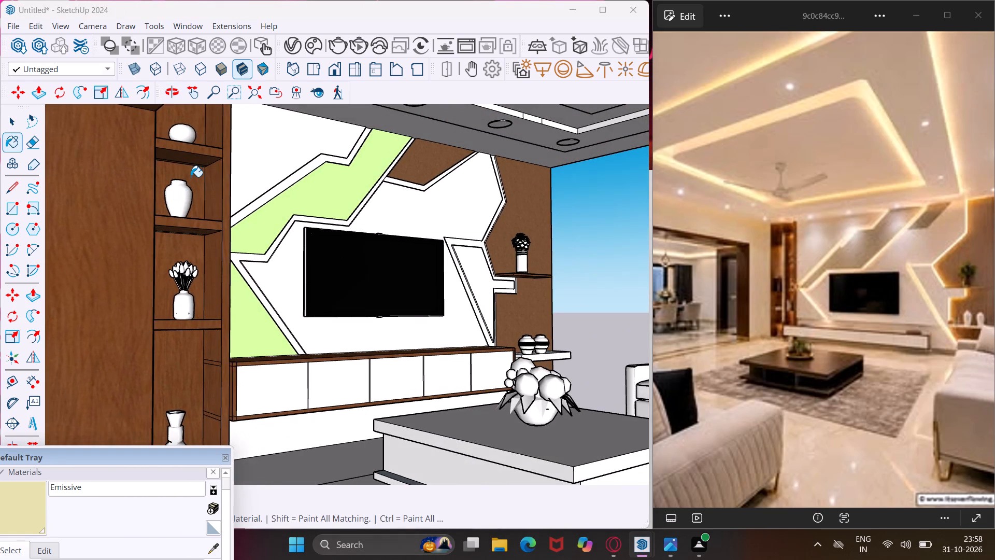
pyautogui.scroll(13, 191, 176)
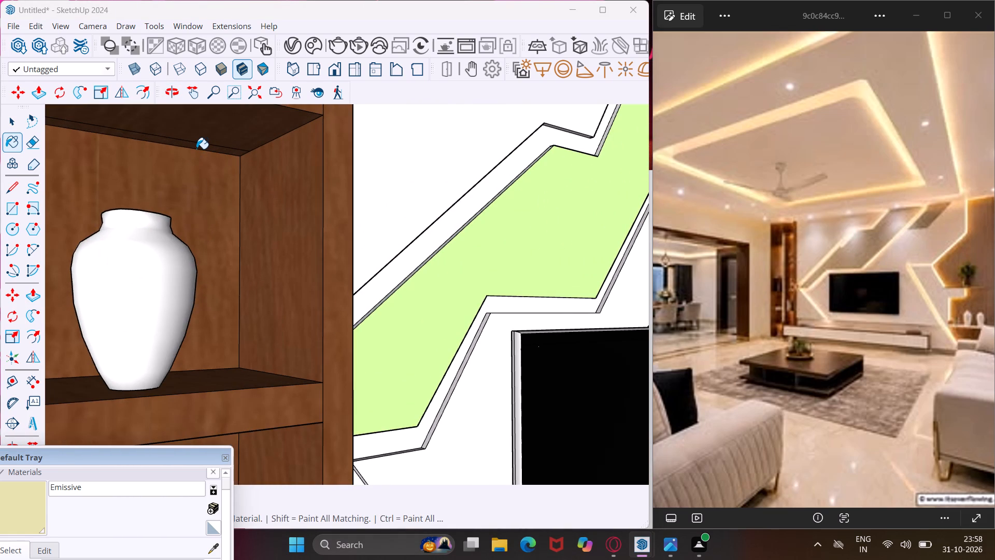
pyautogui.click(196, 149)
pyautogui.scroll(4, 211, 149)
pyautogui.click(211, 148)
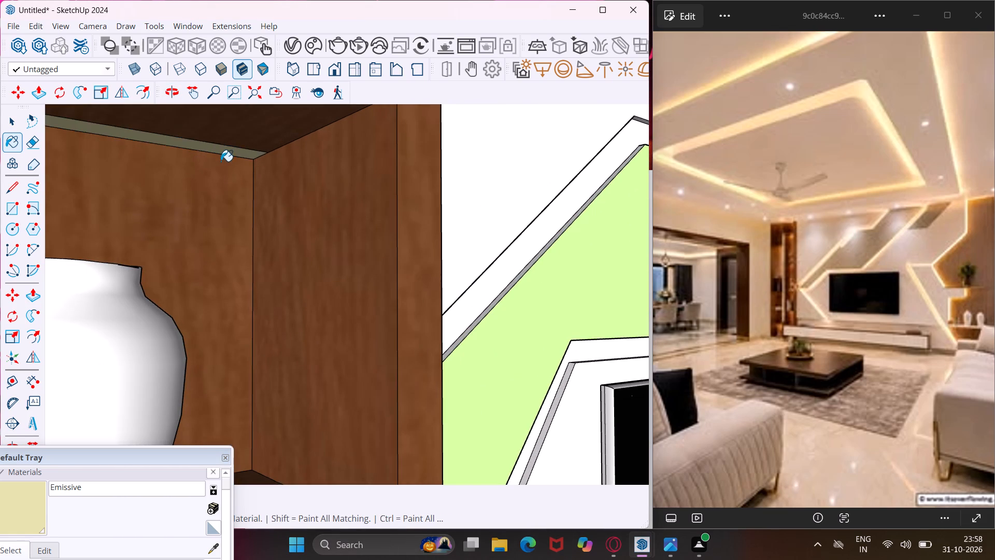
# Paint the ceiling light strip of the display shelf's topmost niche with the Emissive material.
pyautogui.moveTo(221, 162); pyautogui.dragTo(124, 306, button='middle')
pyautogui.scroll(-12, 124, 299)
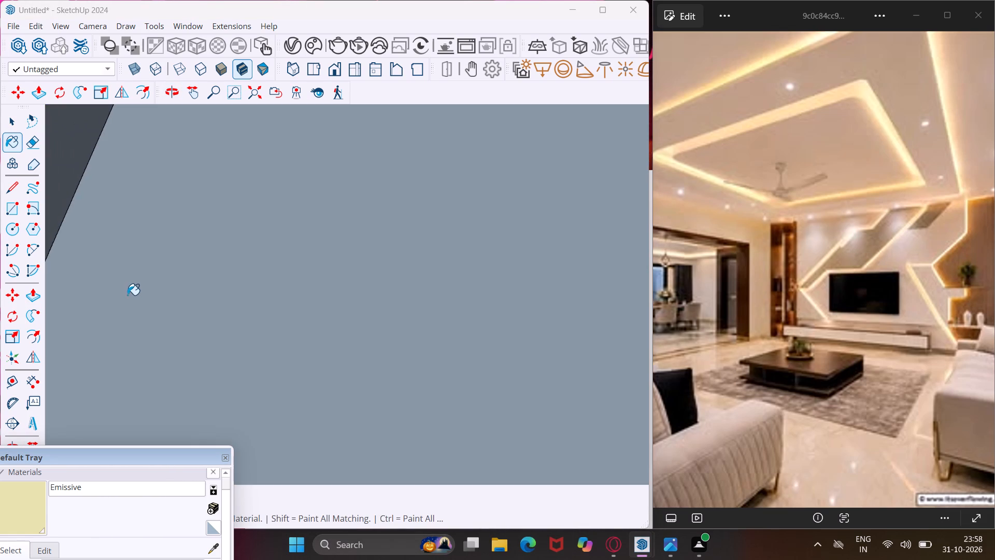
pyautogui.moveTo(127, 293); pyautogui.dragTo(125, 168, button='middle')
pyautogui.scroll(-13, 128, 182)
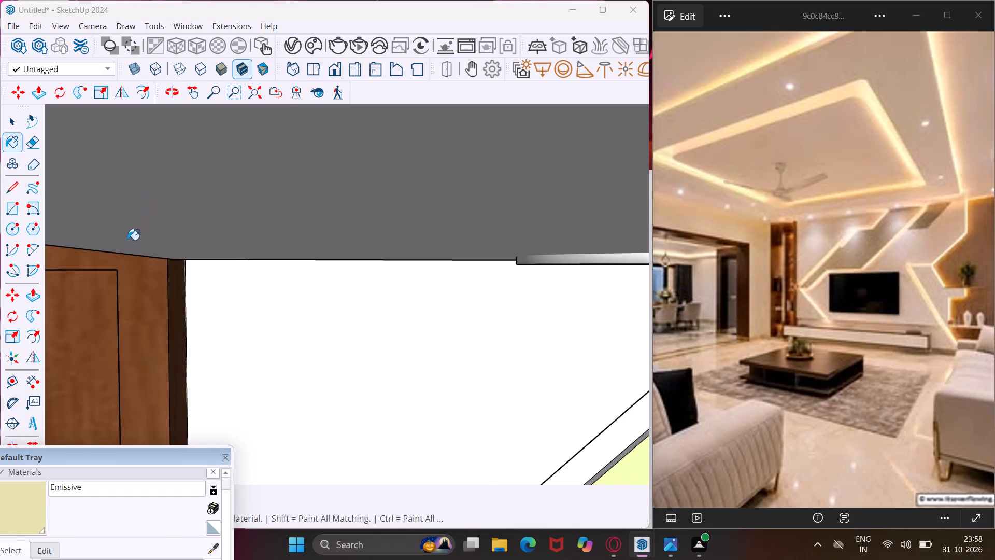
pyautogui.scroll(-7, 125, 242)
pyautogui.moveTo(105, 281); pyautogui.dragTo(262, 206, button='middle')
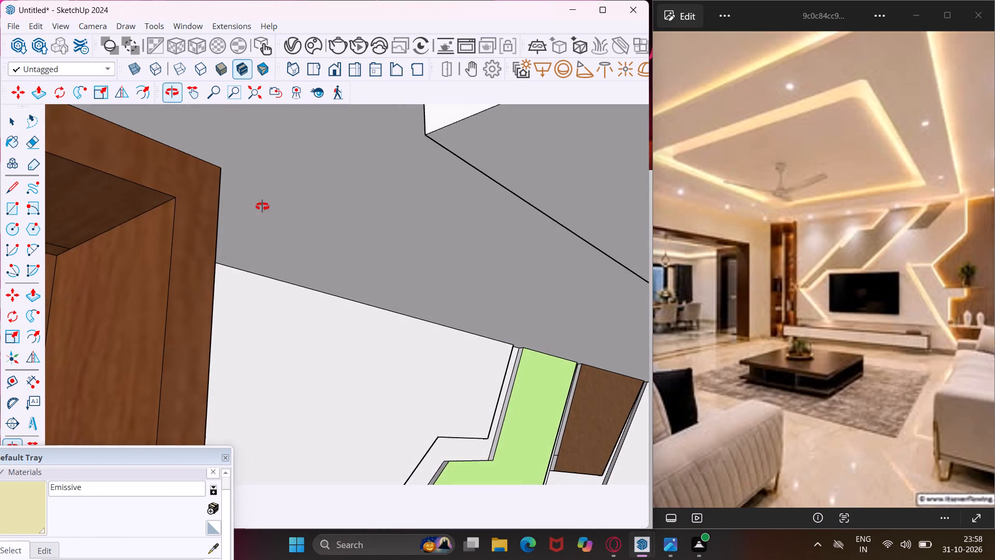
pyautogui.moveTo(262, 206); pyautogui.dragTo(263, 206, button='middle')
pyautogui.scroll(4, 68, 247)
pyautogui.click(62, 250)
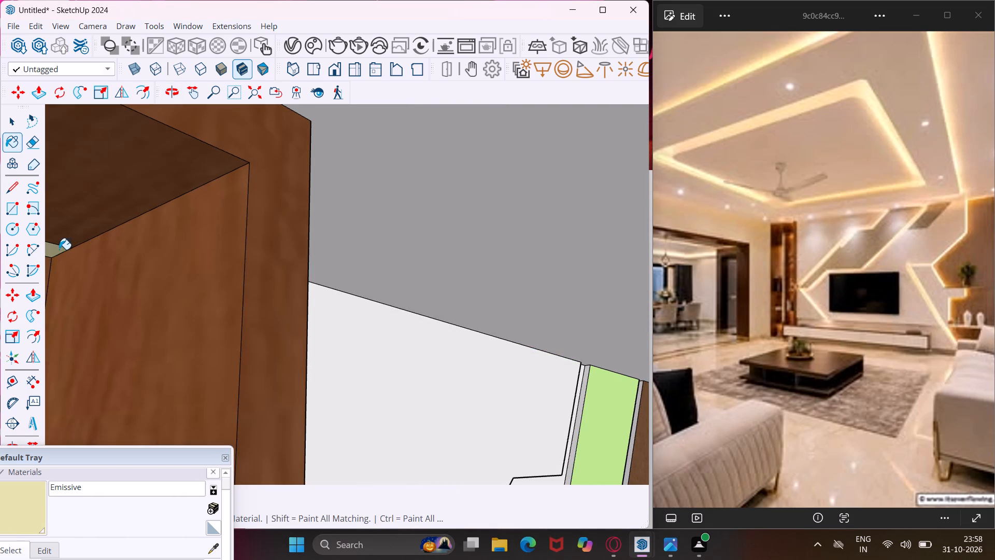
# Paint the upper white wall panel's horizontal edge and its adjoining steep diagonal edge with the Emissive material.
pyautogui.scroll(-4, 135, 276)
pyautogui.scroll(-3, 291, 313)
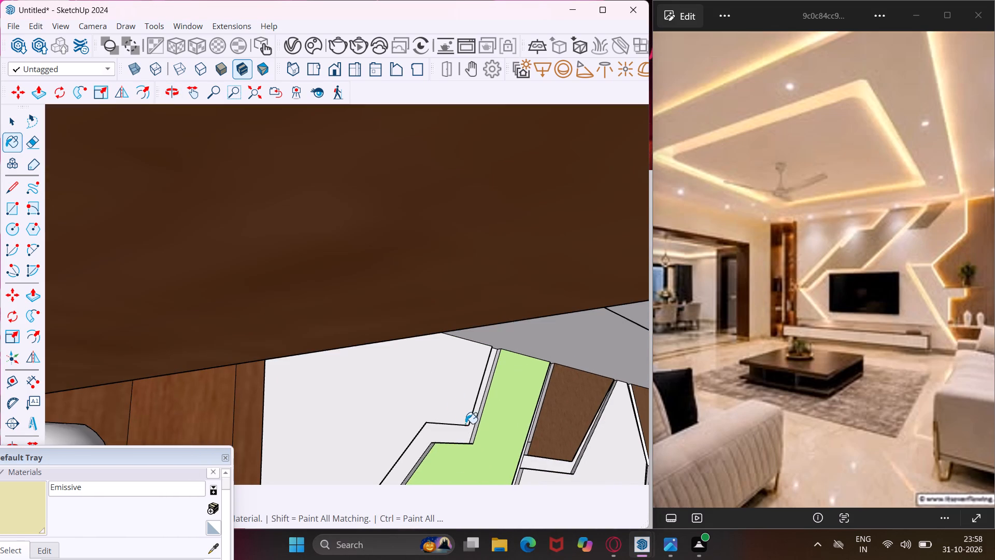
pyautogui.scroll(10, 465, 424)
pyautogui.moveTo(476, 425); pyautogui.dragTo(440, 399, button='middle')
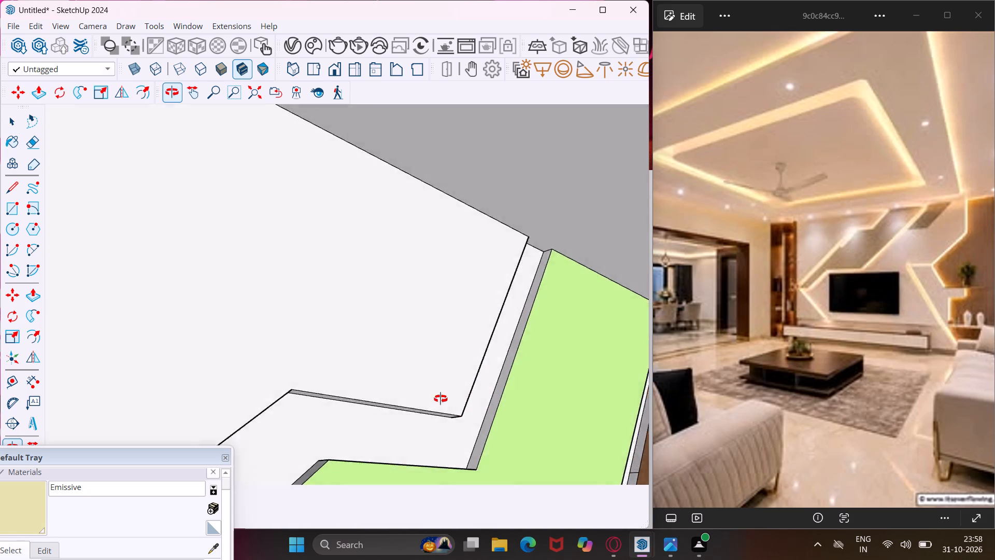
pyautogui.moveTo(440, 399); pyautogui.dragTo(287, 343, button='middle')
pyautogui.scroll(4, 292, 349)
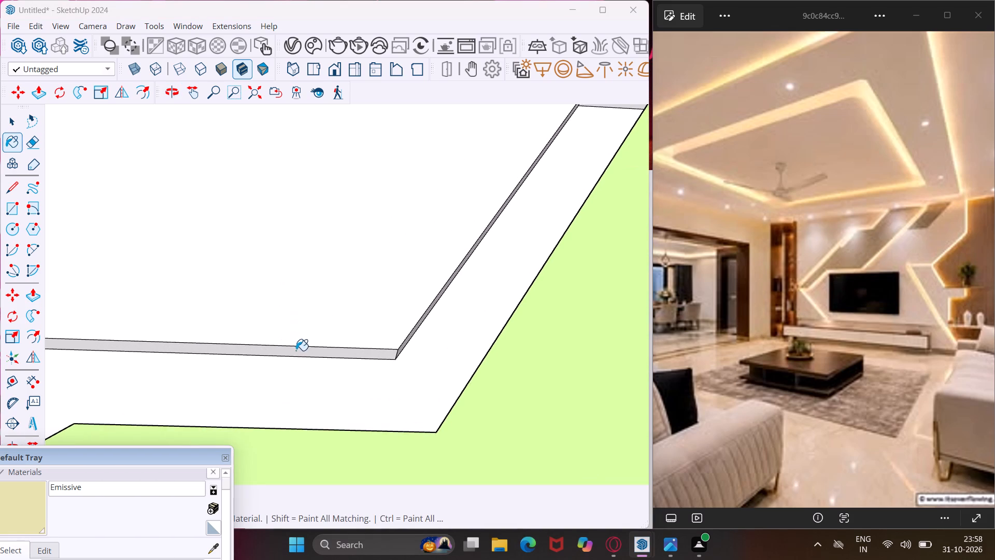
pyautogui.click(296, 351)
pyautogui.scroll(3, 410, 339)
pyautogui.click(410, 337)
# Paint the green wall panel's steep diagonal edge and adjoining horizontal edge facing the upper white panel with Emissive.
pyautogui.moveTo(410, 337); pyautogui.dragTo(456, 371, button='middle')
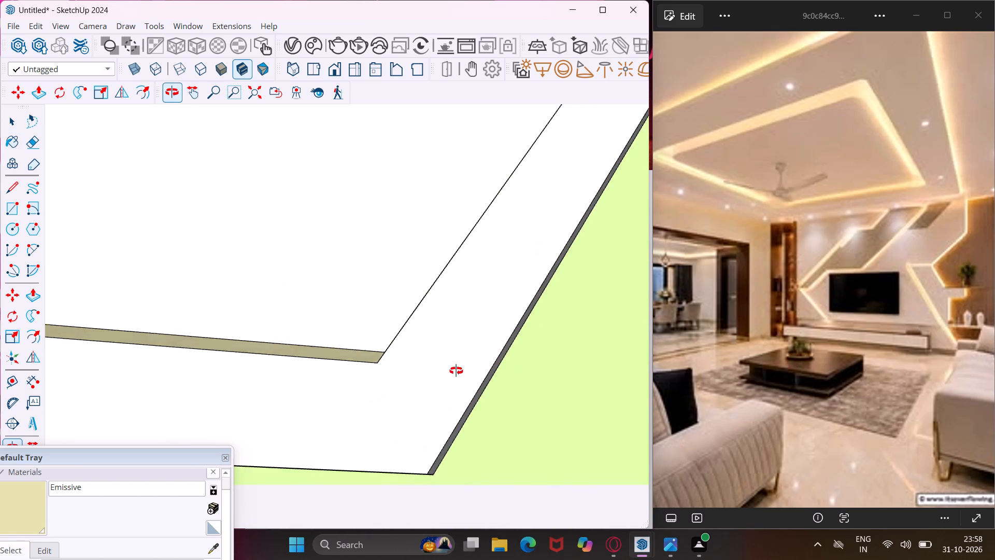
pyautogui.moveTo(456, 371); pyautogui.dragTo(508, 404, button='middle')
pyautogui.scroll(3, 451, 368)
pyautogui.click(454, 368)
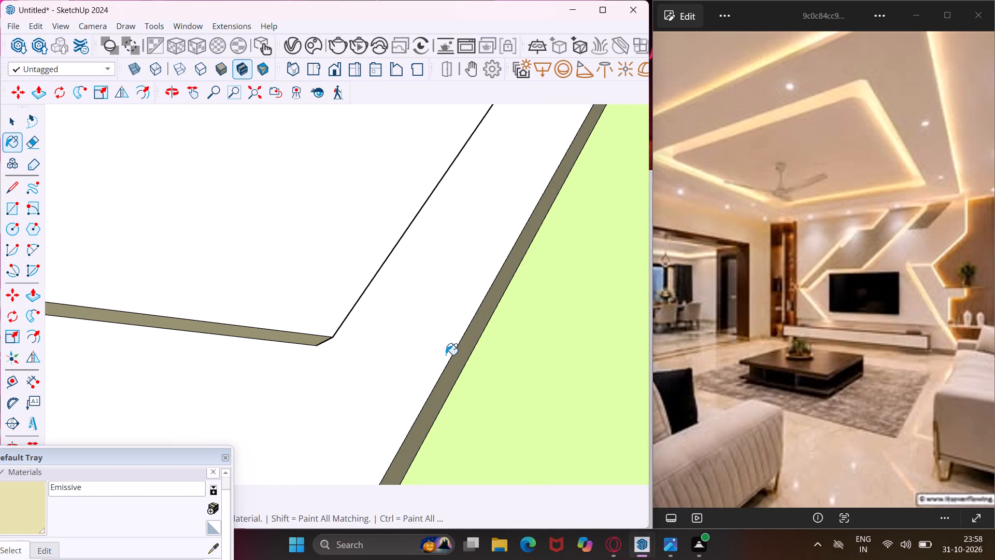
pyautogui.scroll(-5, 444, 353)
pyautogui.moveTo(442, 351); pyautogui.dragTo(466, 430, button='middle')
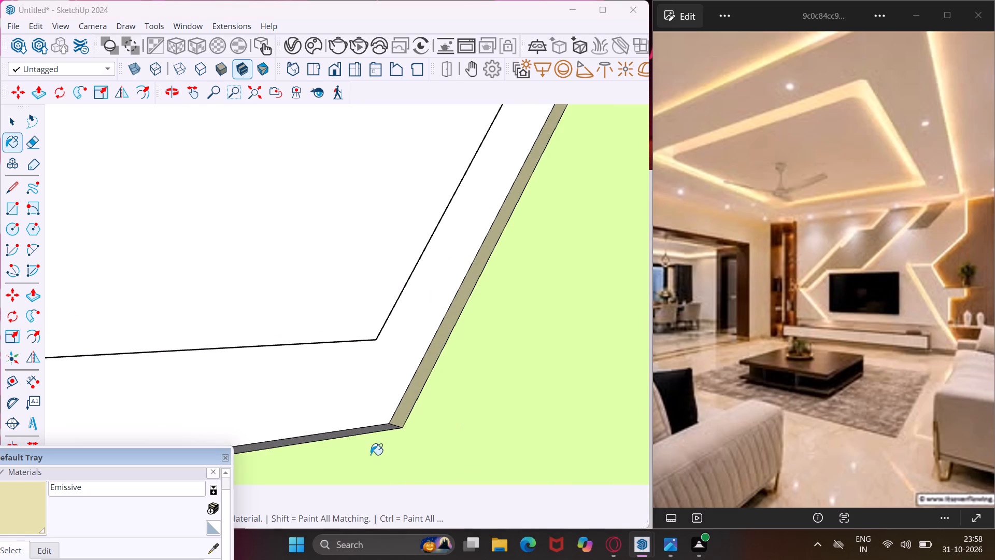
pyautogui.scroll(7, 377, 424)
pyautogui.click(385, 430)
pyautogui.moveTo(385, 430); pyautogui.dragTo(352, 408, button='middle')
pyautogui.scroll(1, 385, 430)
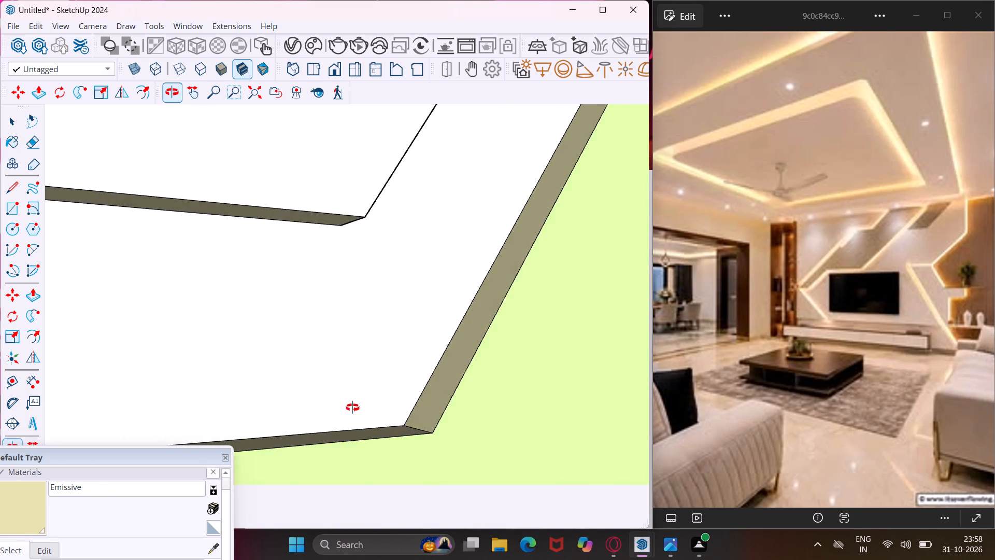
# Paint the lower slanted edges of the upper white panel and the facing green panel with the Emissive material.
pyautogui.moveTo(352, 408); pyautogui.dragTo(202, 337, button='middle')
pyautogui.scroll(-13, 219, 319)
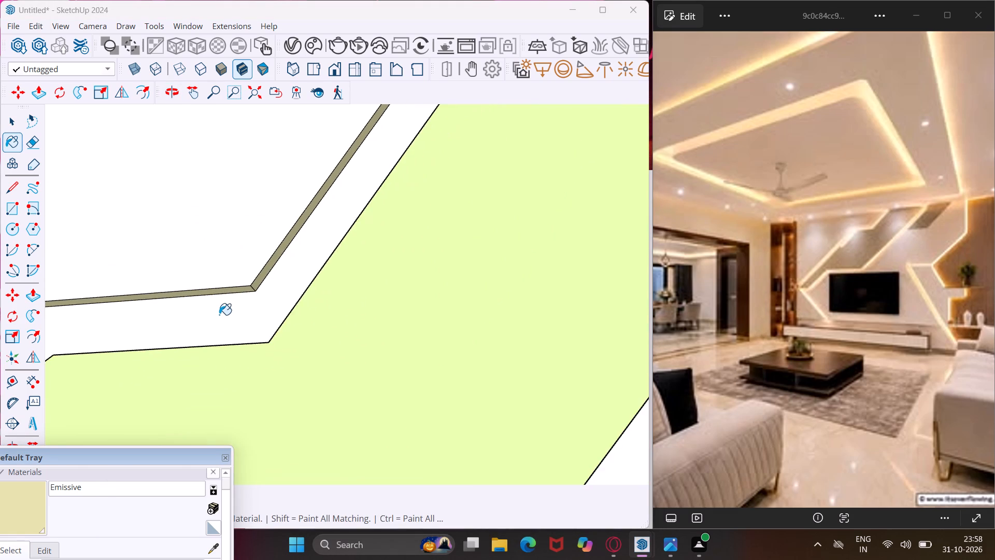
pyautogui.scroll(-6, 219, 315)
pyautogui.scroll(8, 87, 337)
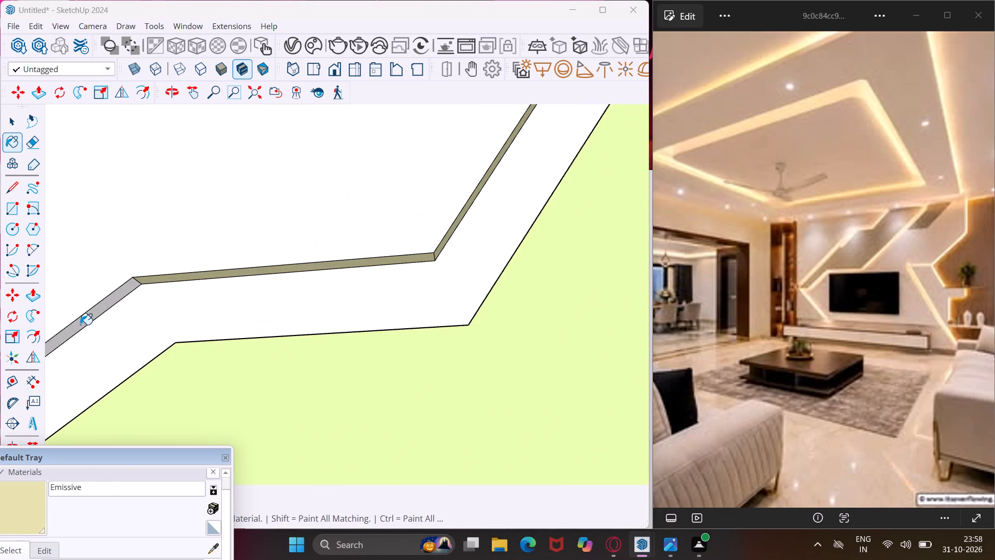
pyautogui.click(81, 323)
pyautogui.moveTo(82, 323); pyautogui.dragTo(324, 428, button='middle')
pyautogui.click(174, 396)
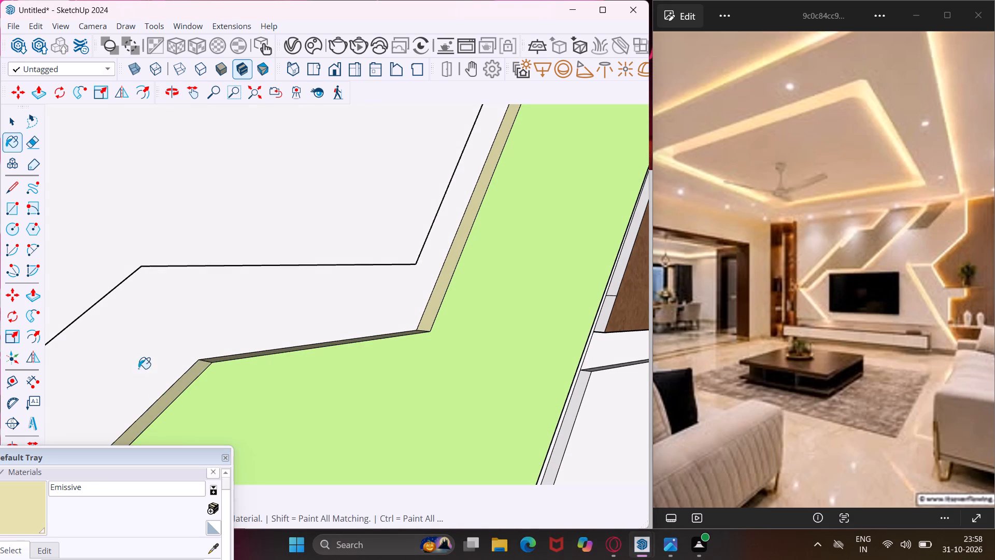
# Paint the brown panel's diagonal edge segments and the TV panel's adjacent horizontal and diagonal edges with the Emissive material.
pyautogui.scroll(-5, 87, 362)
pyautogui.scroll(7, 524, 312)
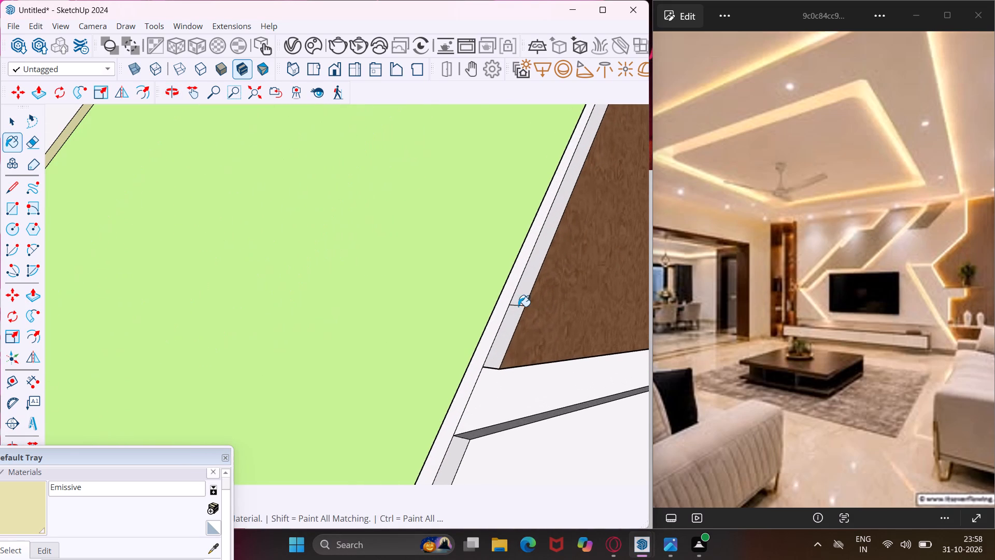
pyautogui.click(521, 291)
pyautogui.click(501, 333)
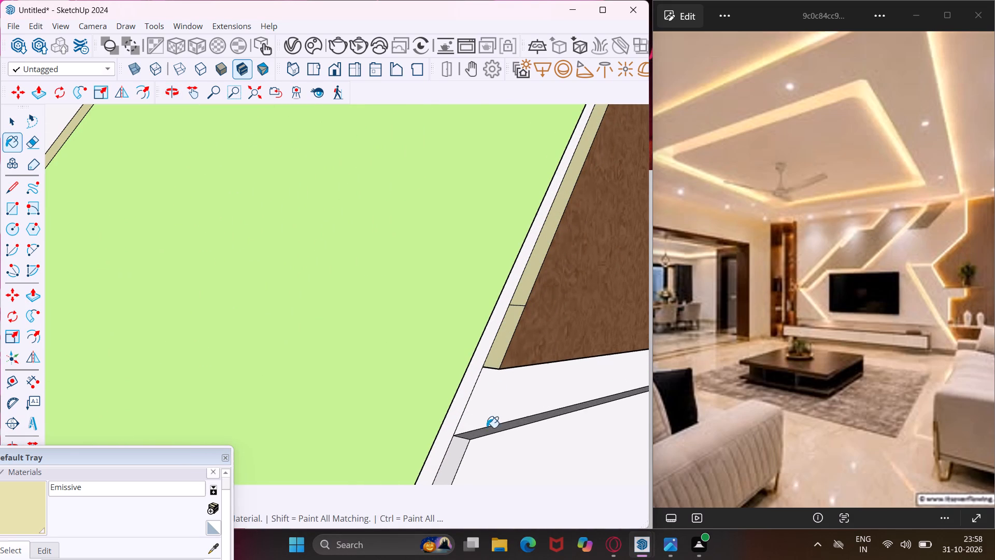
pyautogui.click(487, 432)
pyautogui.click(462, 454)
# Paint the green panel's long diagonal edge beside the brown panel and the brown panel's lower edge with Emissive.
pyautogui.moveTo(461, 454); pyautogui.dragTo(433, 433, button='middle')
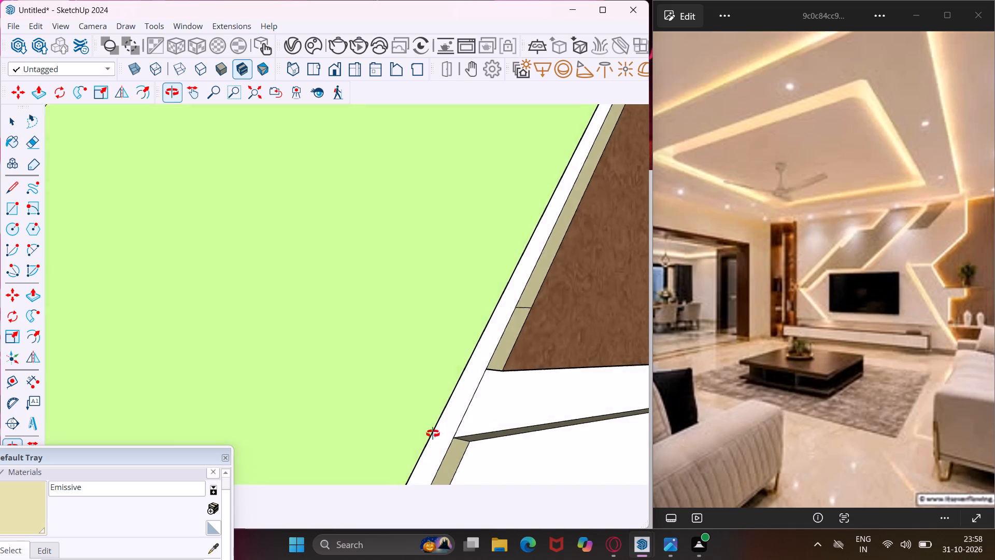
pyautogui.moveTo(433, 433); pyautogui.dragTo(234, 313, button='middle')
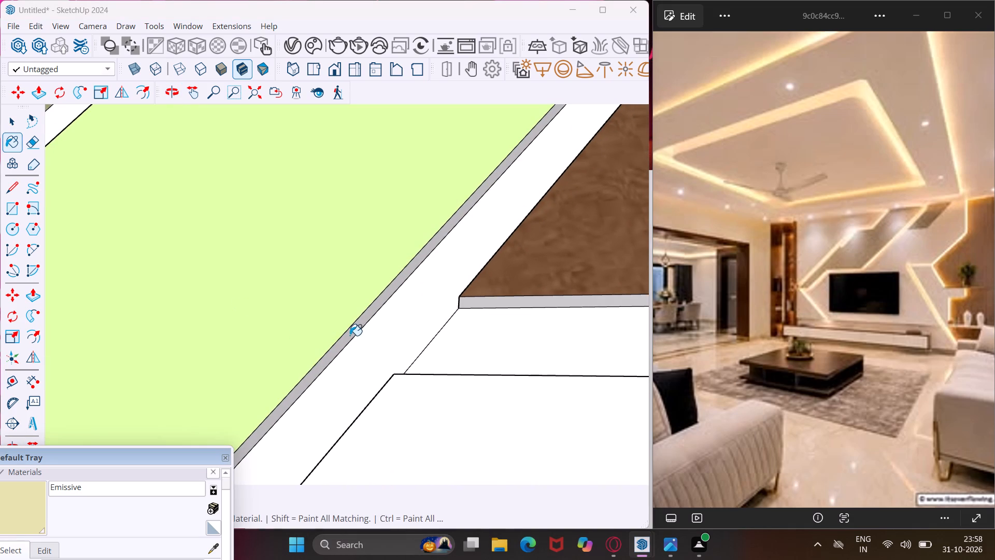
pyautogui.click(350, 335)
pyautogui.scroll(-12, 321, 319)
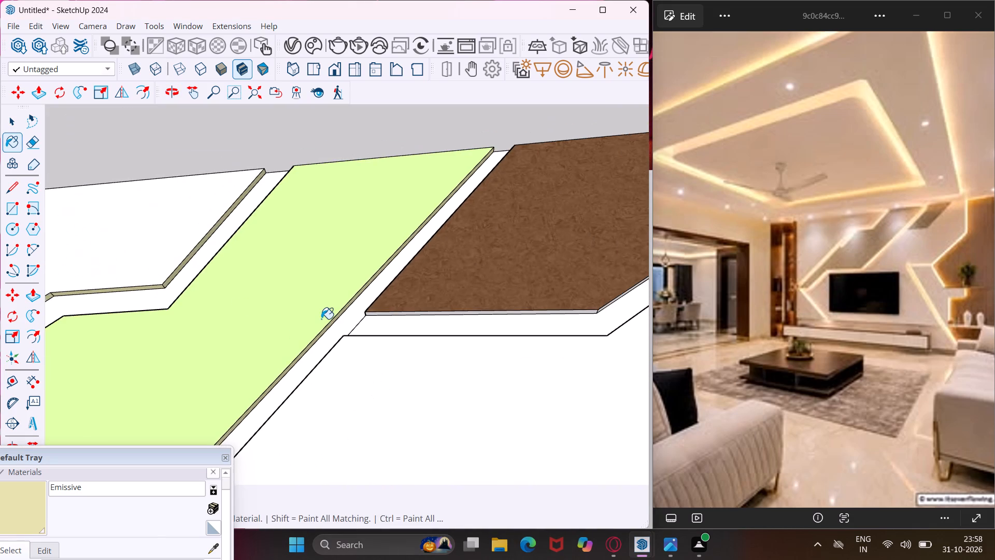
pyautogui.moveTo(320, 321); pyautogui.dragTo(456, 351, button='middle')
pyautogui.scroll(7, 488, 344)
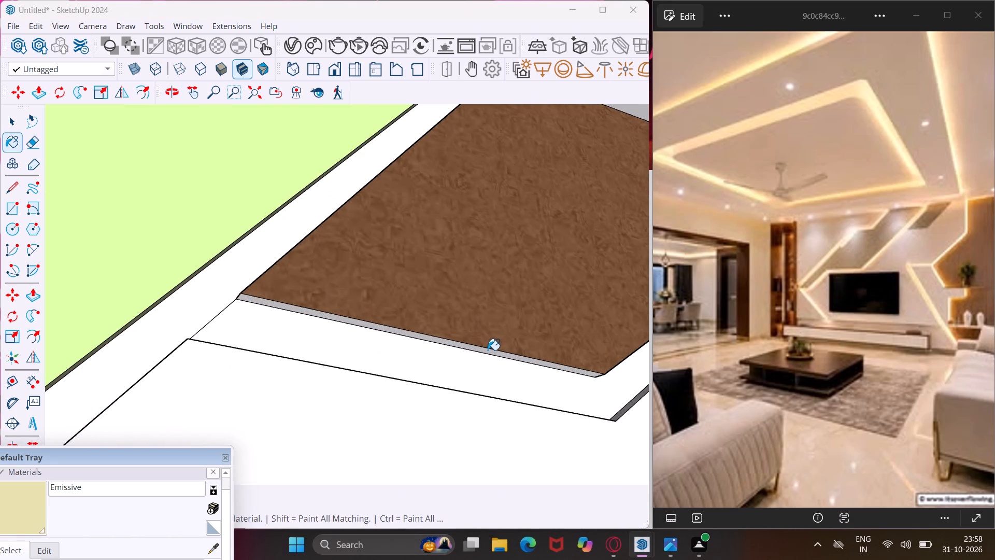
pyautogui.click(485, 351)
# Paint the diagonal edge of the TV panel below the upper brown panel and the brown panel's facing diagonal edge with Emissive.
pyautogui.moveTo(487, 358); pyautogui.dragTo(528, 444, button='middle')
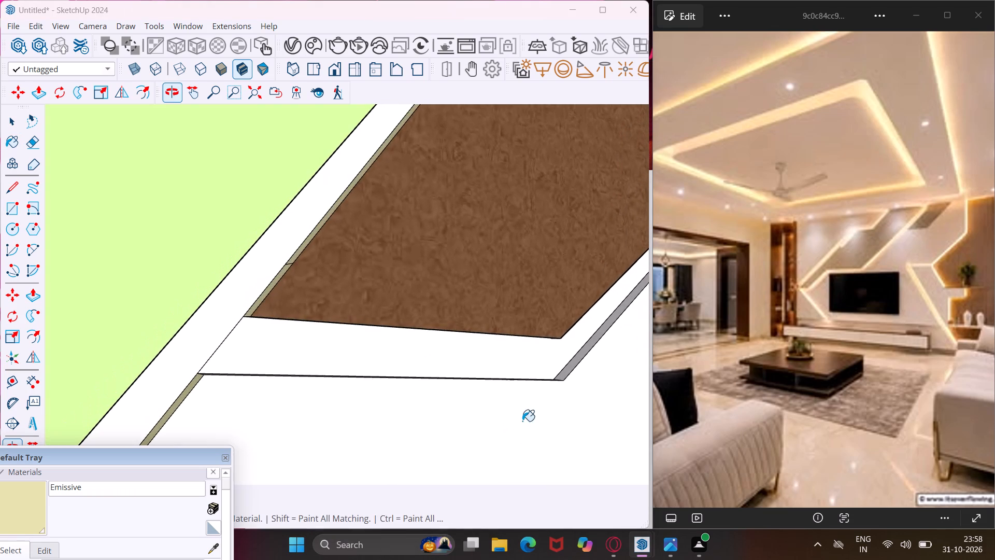
pyautogui.scroll(3, 534, 378)
pyautogui.moveTo(555, 378); pyautogui.dragTo(558, 413, button='middle')
pyautogui.scroll(3, 574, 349)
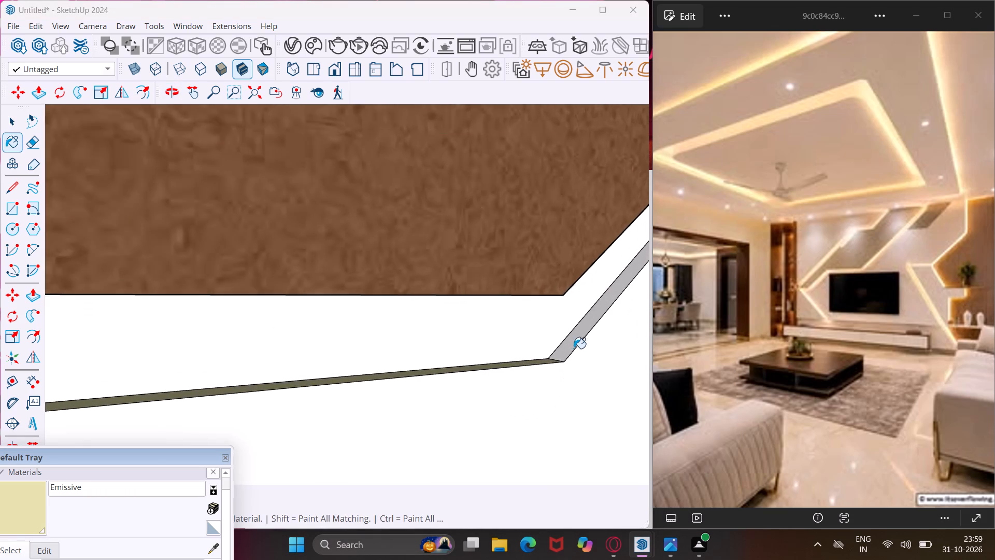
pyautogui.click(574, 340)
pyautogui.moveTo(574, 340); pyautogui.dragTo(481, 372, button='middle')
pyautogui.scroll(1, 525, 385)
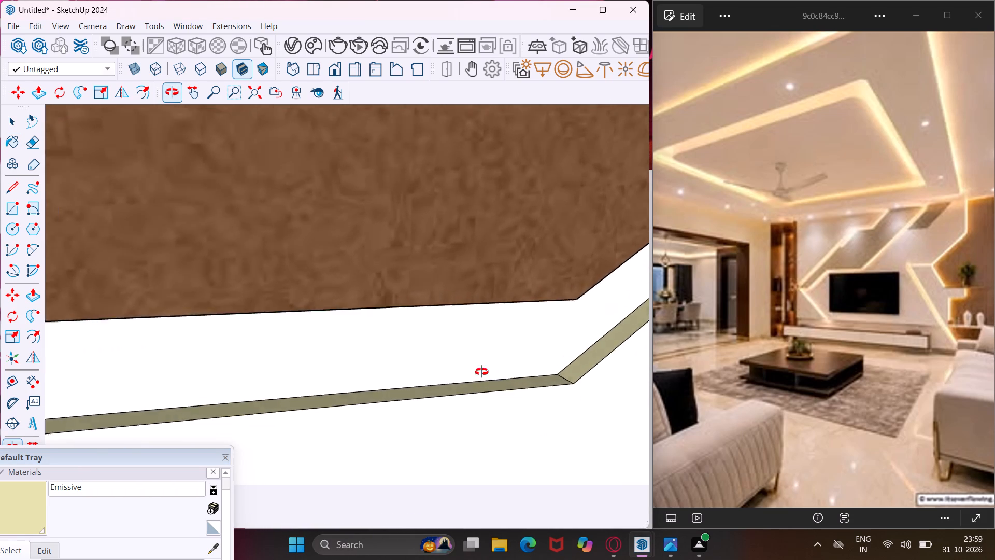
pyautogui.moveTo(481, 372); pyautogui.dragTo(277, 289, button='middle')
pyautogui.click(467, 206)
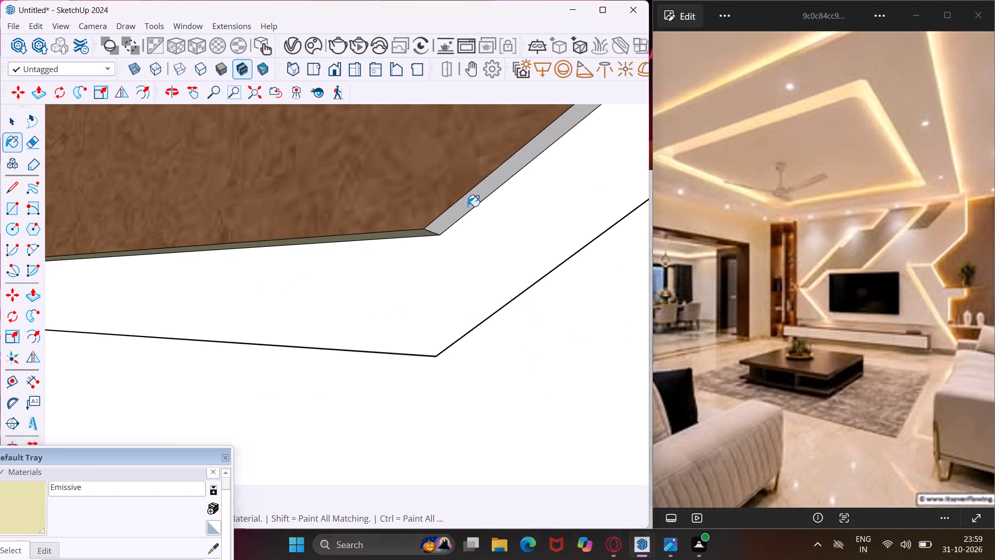
# Paint the upper white panel's short vertical edge beside the wooden shelf unit with the Emissive material.
pyautogui.scroll(-17, 394, 250)
pyautogui.scroll(-9, 394, 258)
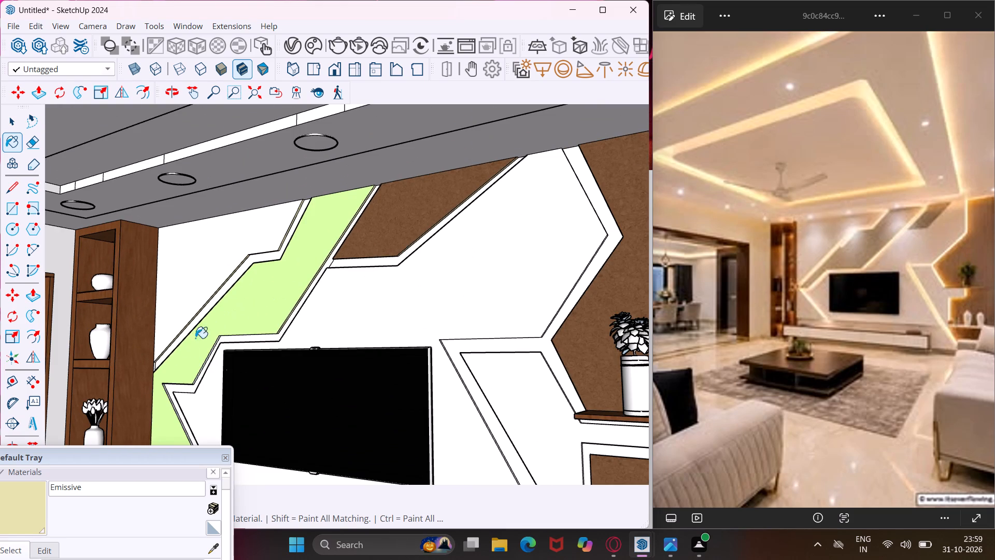
pyautogui.scroll(11, 150, 369)
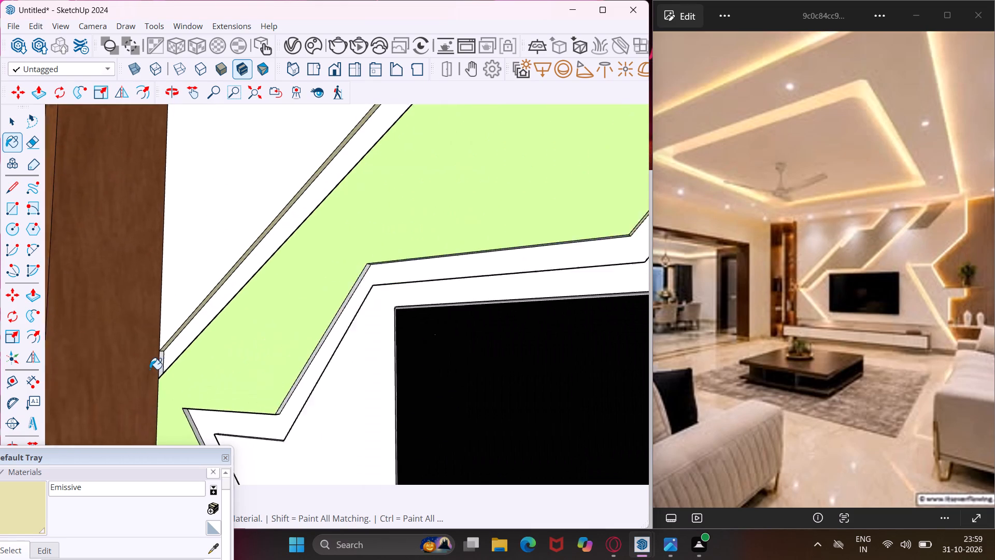
pyautogui.scroll(9, 150, 369)
pyautogui.click(175, 351)
pyautogui.moveTo(175, 351); pyautogui.dragTo(359, 445, button='middle')
pyautogui.scroll(1, 186, 366)
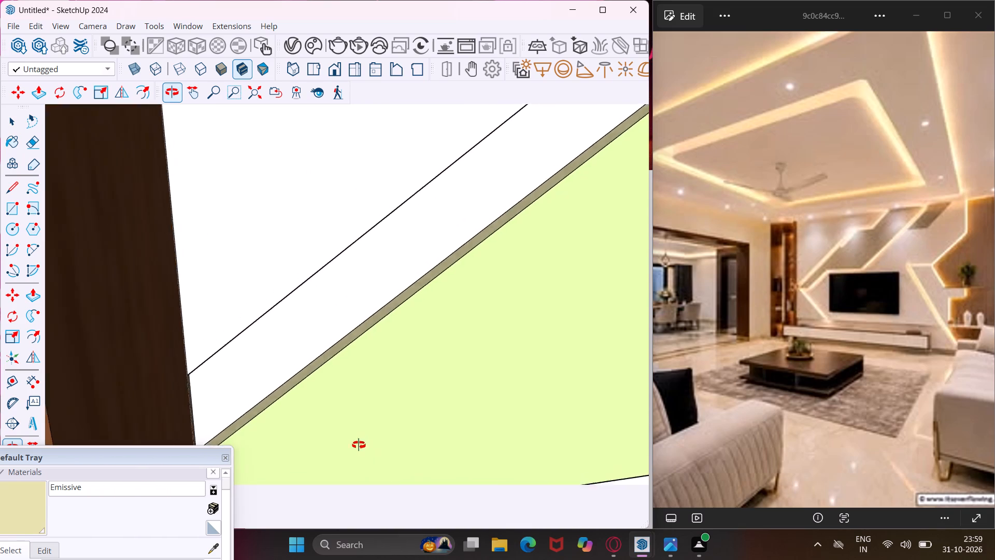
pyautogui.moveTo(359, 445); pyautogui.dragTo(225, 325, button='middle')
# Paint the green panel's lower slanted edge and short horizontal edge at the pointed corner beside the TV with Emissive.
pyautogui.scroll(-10, 214, 309)
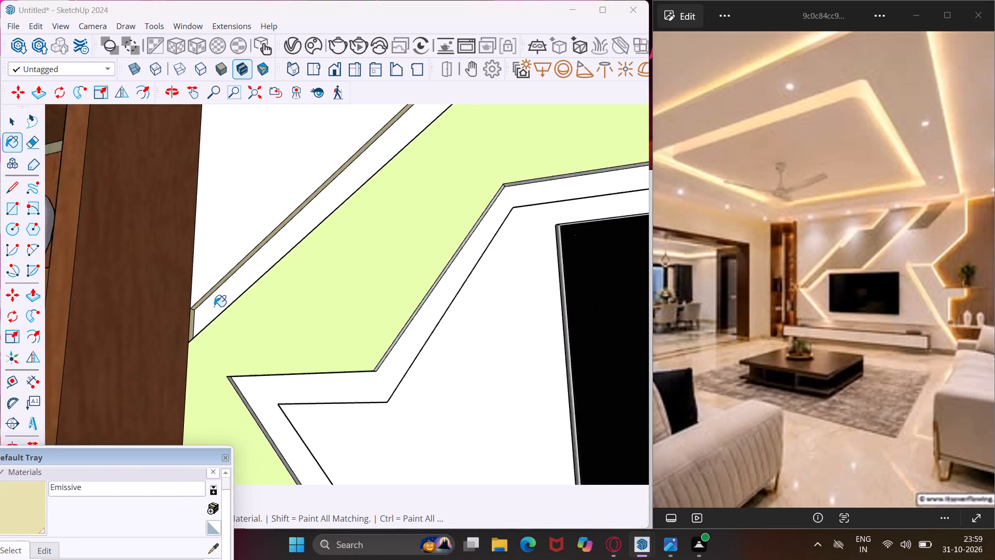
pyautogui.scroll(-5, 214, 306)
pyautogui.scroll(11, 240, 363)
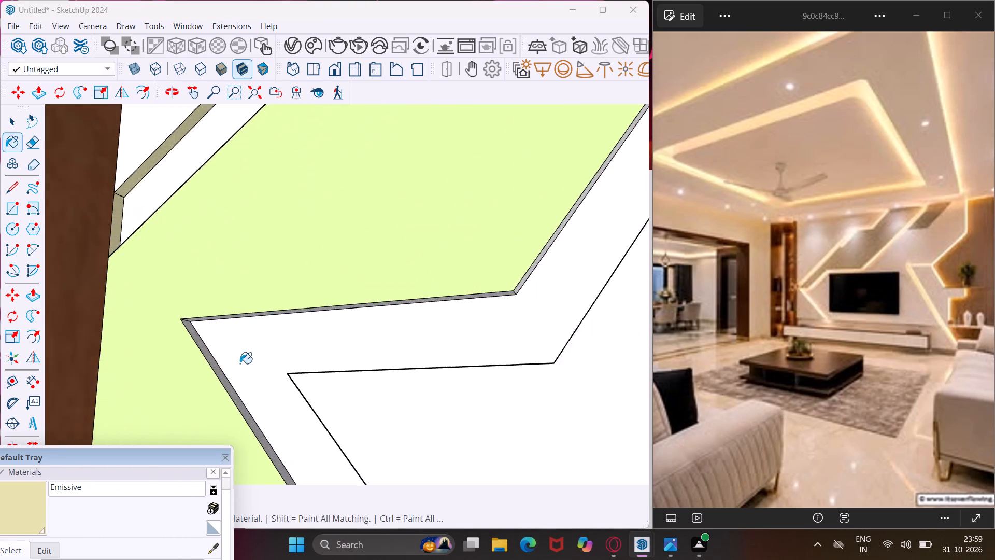
pyautogui.scroll(7, 240, 363)
pyautogui.click(189, 373)
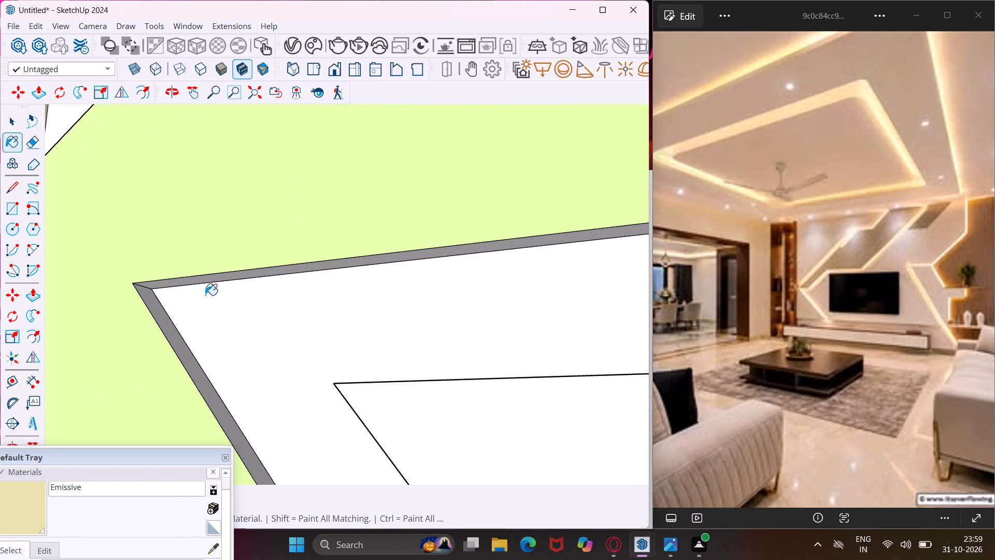
pyautogui.click(178, 343)
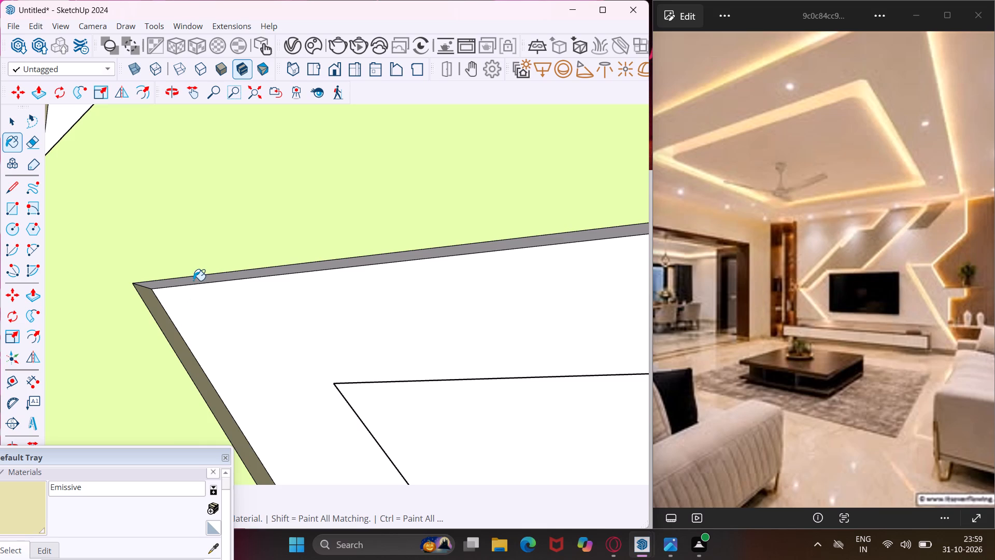
pyautogui.click(193, 281)
# Paint the TV panel's short horizontal edge and lower slanted edge at its pointed corner with the Emissive material.
pyautogui.moveTo(249, 319); pyautogui.dragTo(417, 413, button='middle')
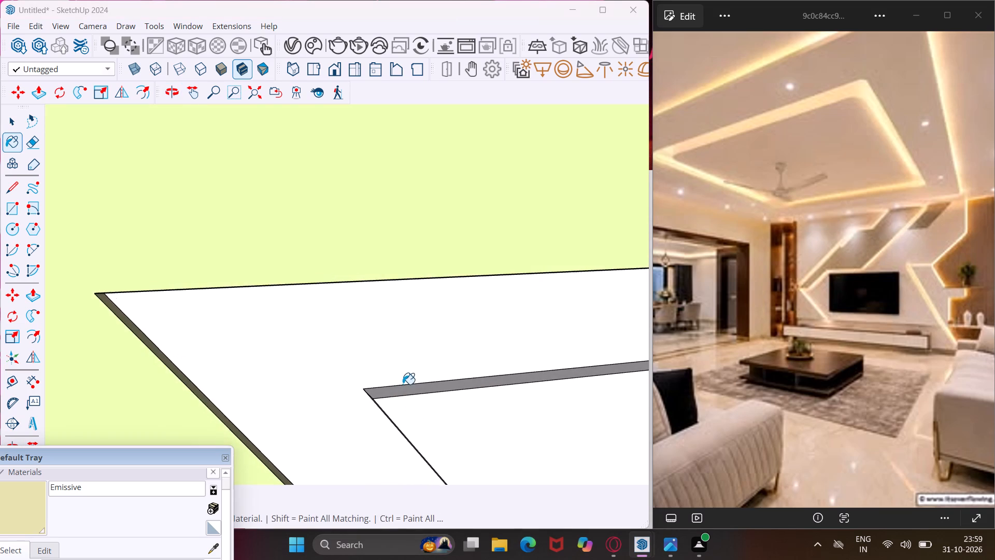
pyautogui.scroll(3, 403, 384)
pyautogui.click(403, 394)
pyautogui.moveTo(403, 394); pyautogui.dragTo(453, 273, button='middle')
pyautogui.click(383, 426)
pyautogui.moveTo(450, 316); pyautogui.dragTo(289, 417, button='middle')
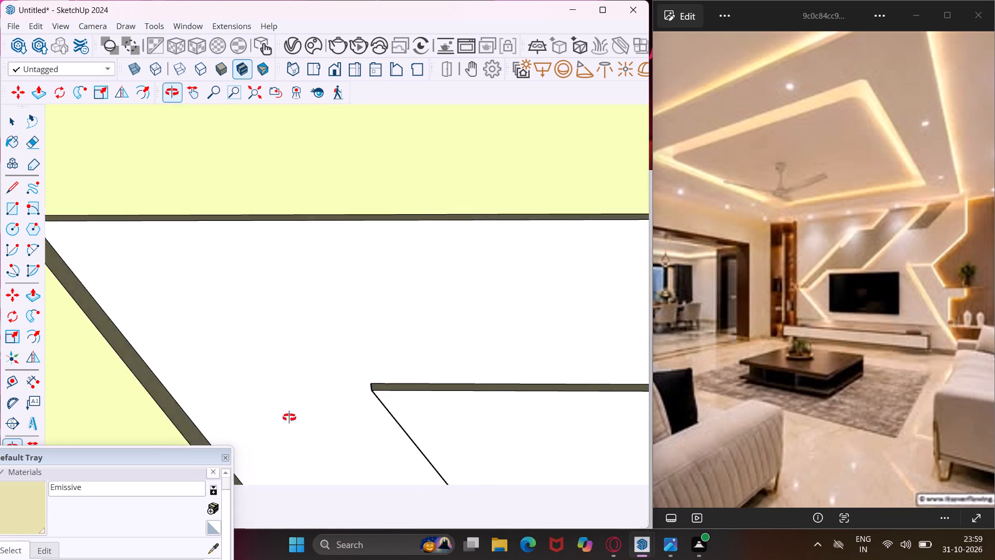
pyautogui.moveTo(289, 417); pyautogui.dragTo(273, 433, button='middle')
# Paint the facing diagonal edges of the green panel and TV panel just above the pointed corner with Emissive.
pyautogui.scroll(-19, 273, 373)
pyautogui.scroll(-5, 265, 346)
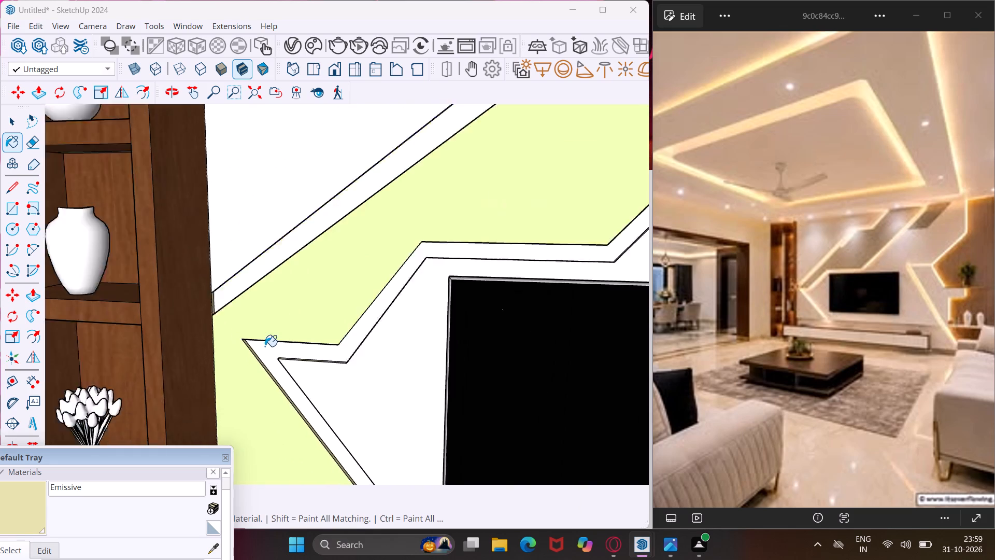
pyautogui.scroll(-6, 265, 346)
pyautogui.scroll(5, 312, 331)
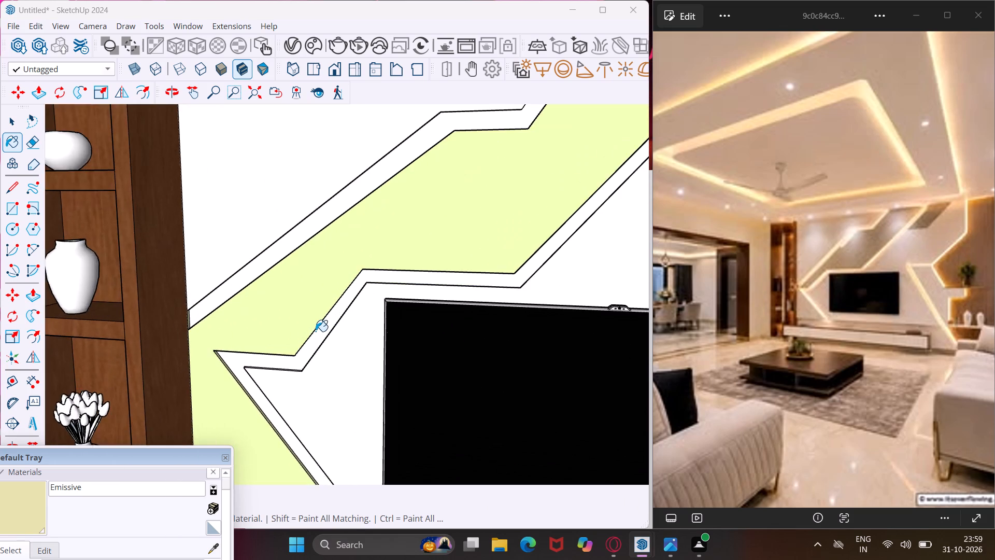
pyautogui.scroll(14, 318, 328)
pyautogui.moveTo(317, 328); pyautogui.dragTo(275, 279, button='middle')
pyautogui.scroll(4, 295, 334)
pyautogui.click(299, 338)
pyautogui.moveTo(299, 338); pyautogui.dragTo(392, 380, button='middle')
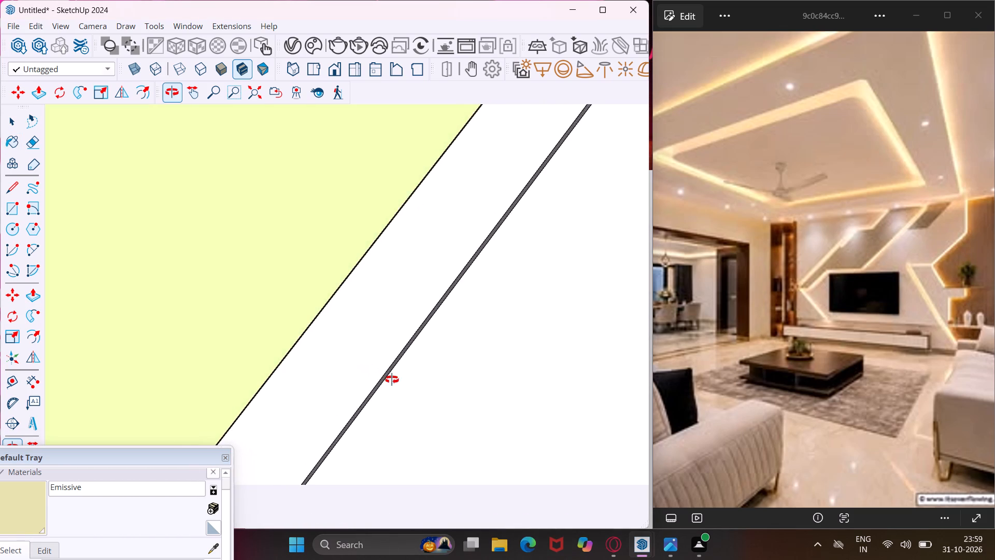
pyautogui.moveTo(392, 380); pyautogui.dragTo(449, 404, button='middle')
pyautogui.click(396, 352)
# Paint the facing horizontal edges of the green panel and the TV panel above the TV with Emissive.
pyautogui.scroll(-11, 359, 355)
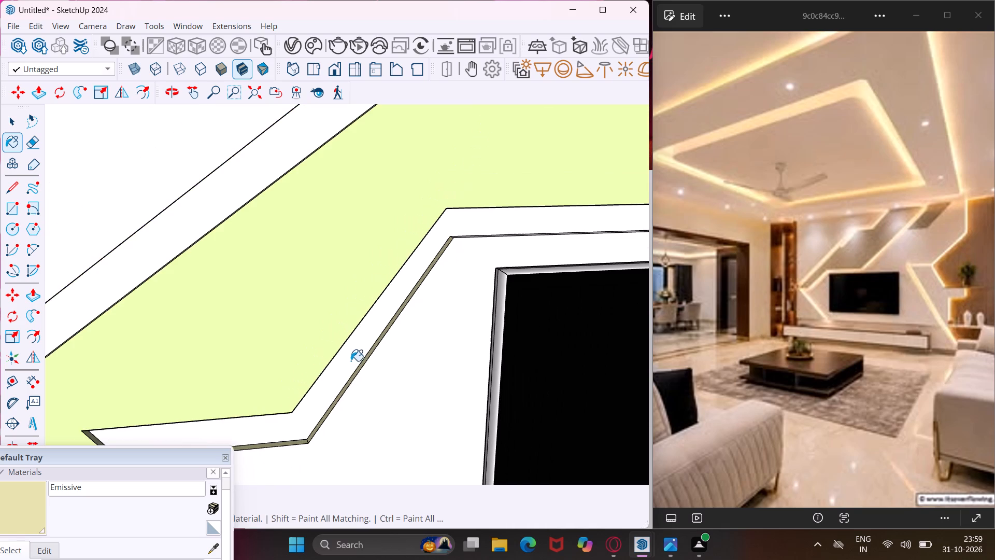
pyautogui.scroll(16, 479, 211)
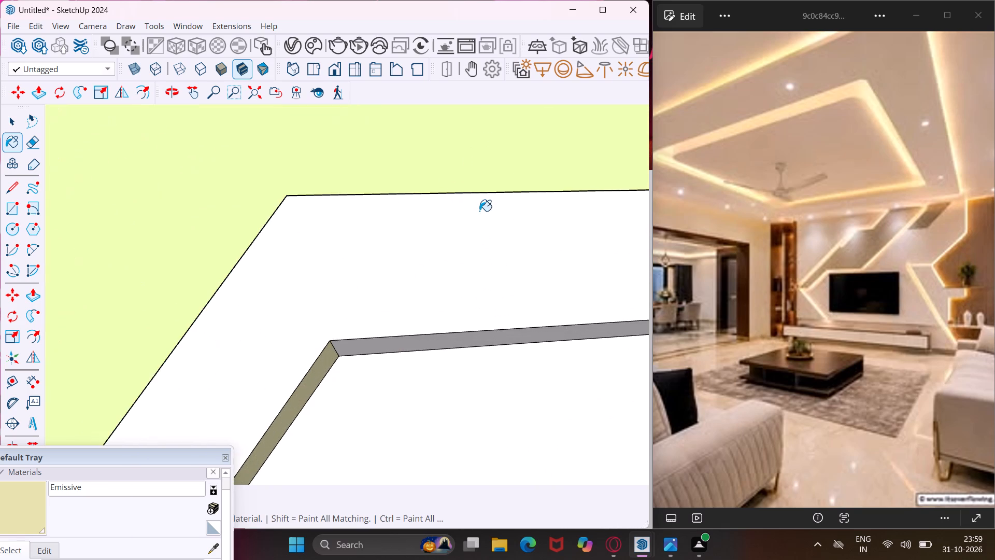
pyautogui.moveTo(479, 211); pyautogui.dragTo(579, 77, button='middle')
pyautogui.scroll(3, 462, 214)
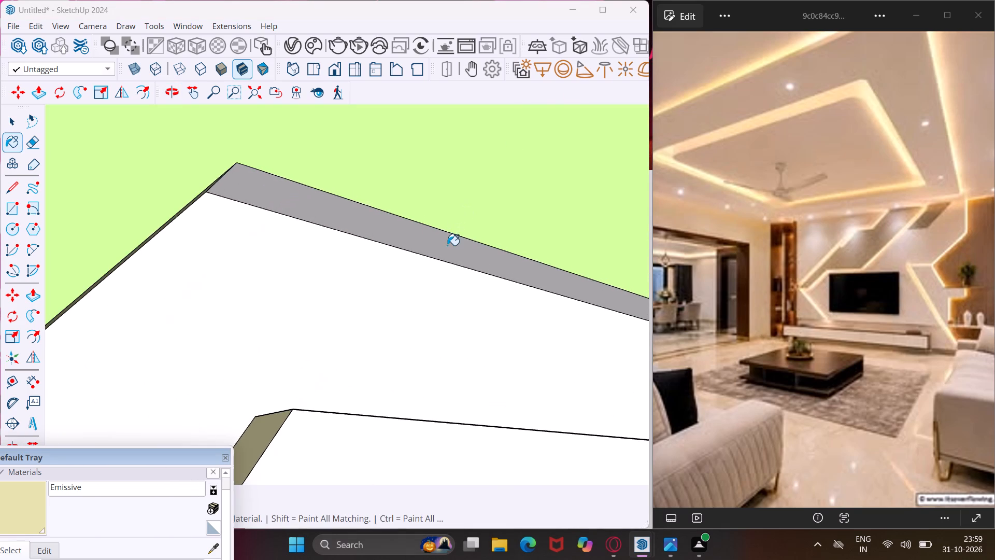
pyautogui.click(447, 245)
pyautogui.moveTo(445, 248); pyautogui.dragTo(447, 363, button='middle')
pyautogui.click(429, 361)
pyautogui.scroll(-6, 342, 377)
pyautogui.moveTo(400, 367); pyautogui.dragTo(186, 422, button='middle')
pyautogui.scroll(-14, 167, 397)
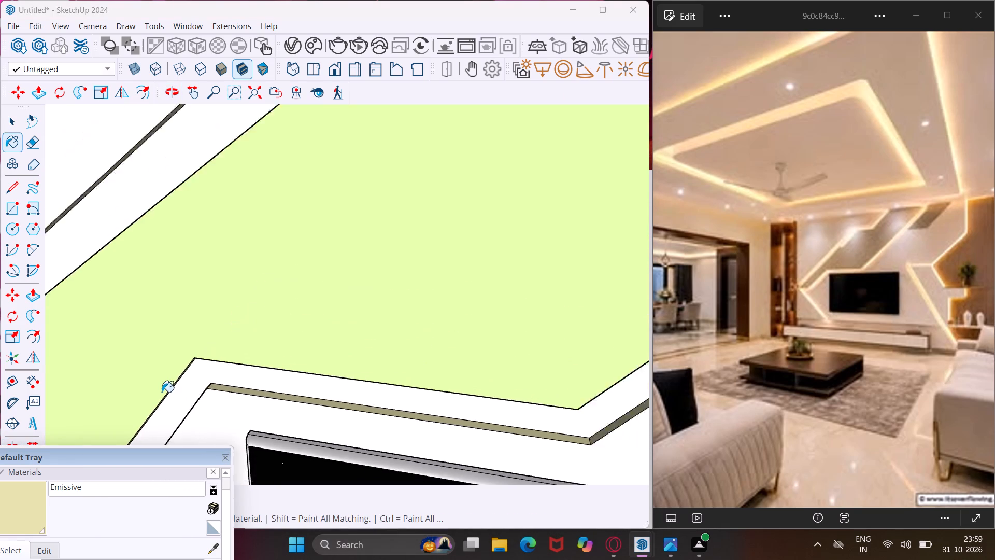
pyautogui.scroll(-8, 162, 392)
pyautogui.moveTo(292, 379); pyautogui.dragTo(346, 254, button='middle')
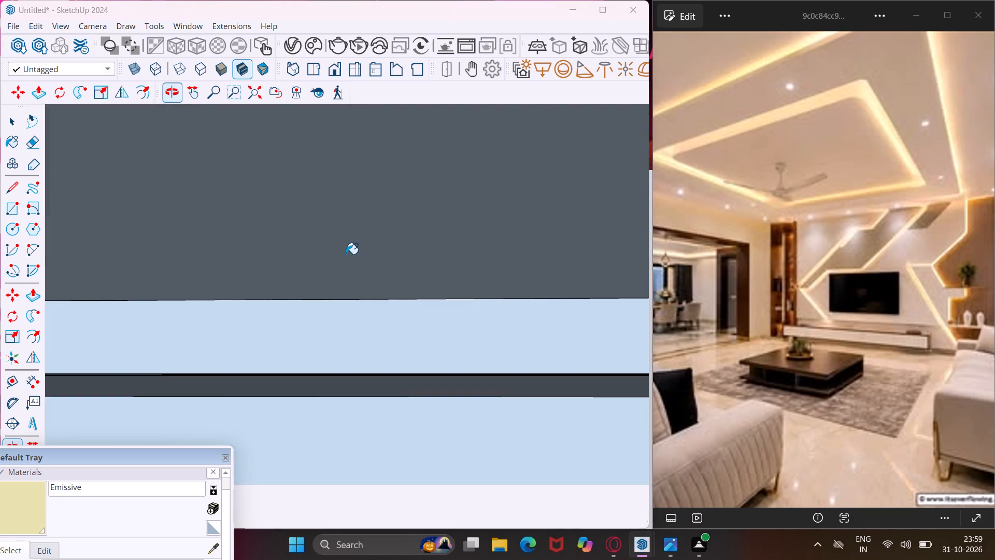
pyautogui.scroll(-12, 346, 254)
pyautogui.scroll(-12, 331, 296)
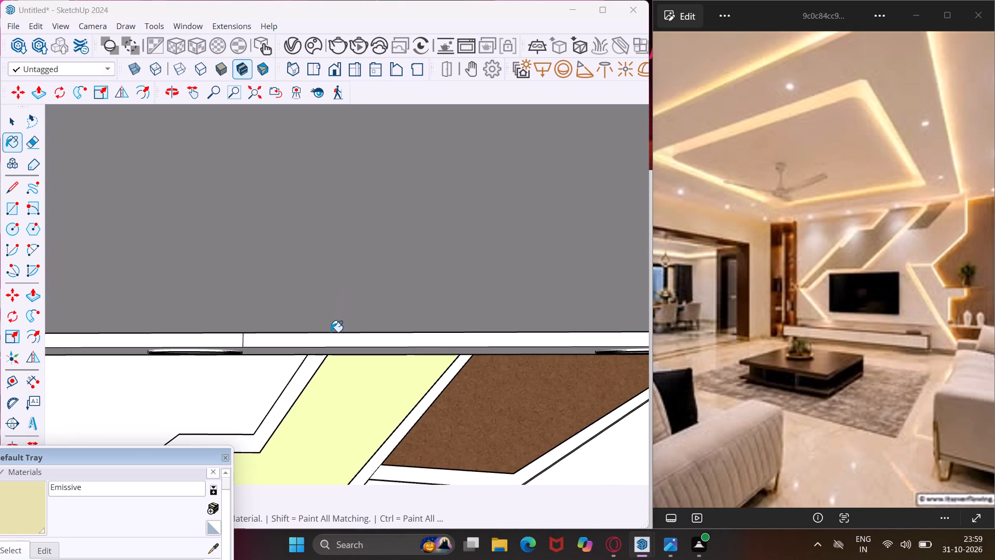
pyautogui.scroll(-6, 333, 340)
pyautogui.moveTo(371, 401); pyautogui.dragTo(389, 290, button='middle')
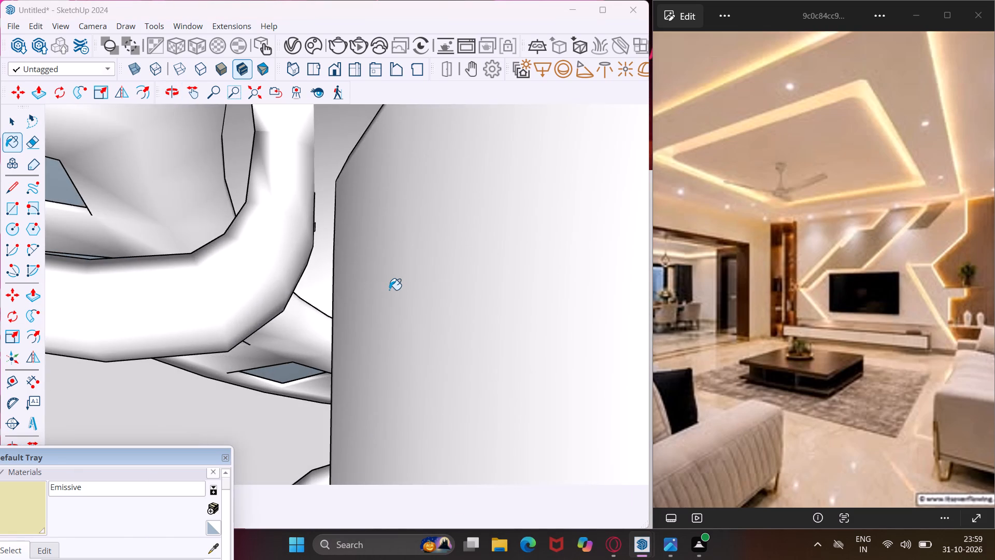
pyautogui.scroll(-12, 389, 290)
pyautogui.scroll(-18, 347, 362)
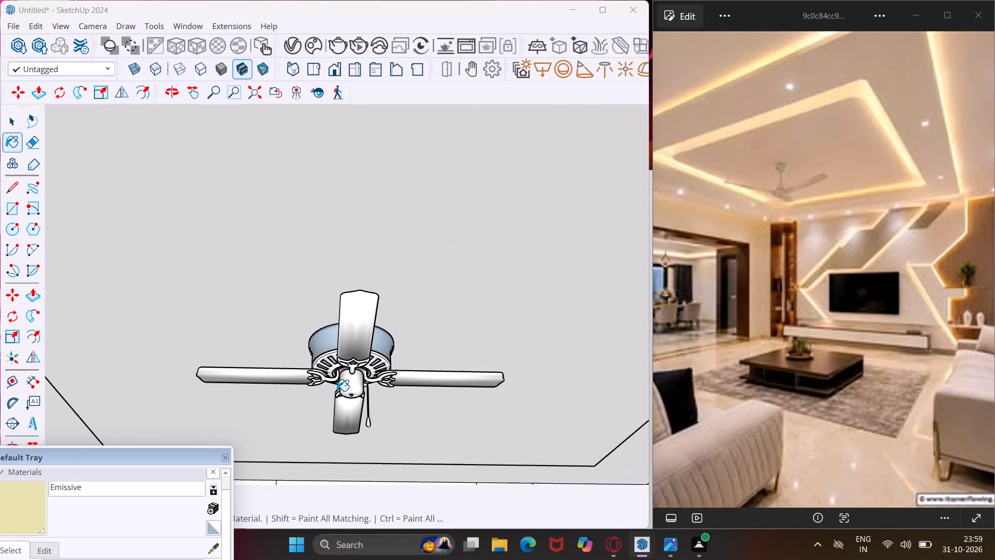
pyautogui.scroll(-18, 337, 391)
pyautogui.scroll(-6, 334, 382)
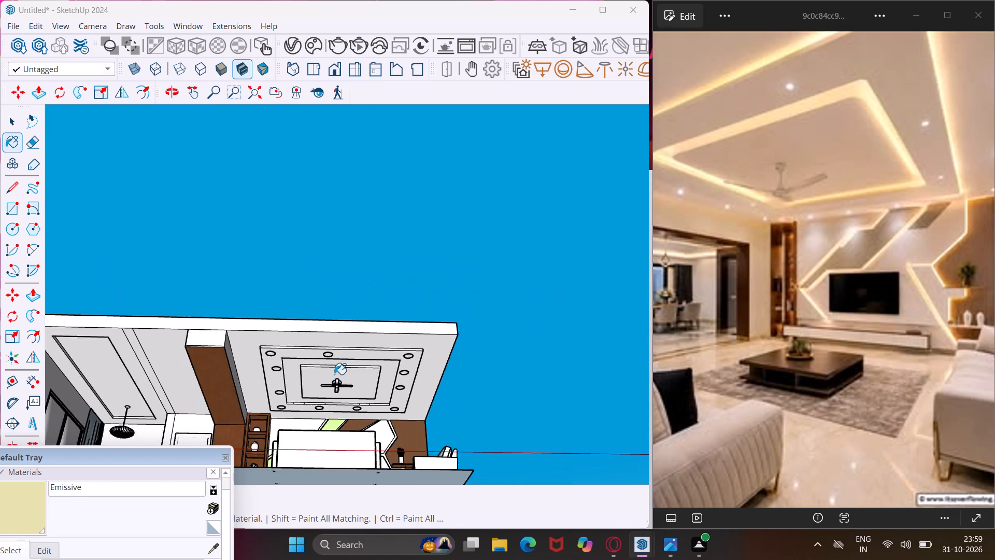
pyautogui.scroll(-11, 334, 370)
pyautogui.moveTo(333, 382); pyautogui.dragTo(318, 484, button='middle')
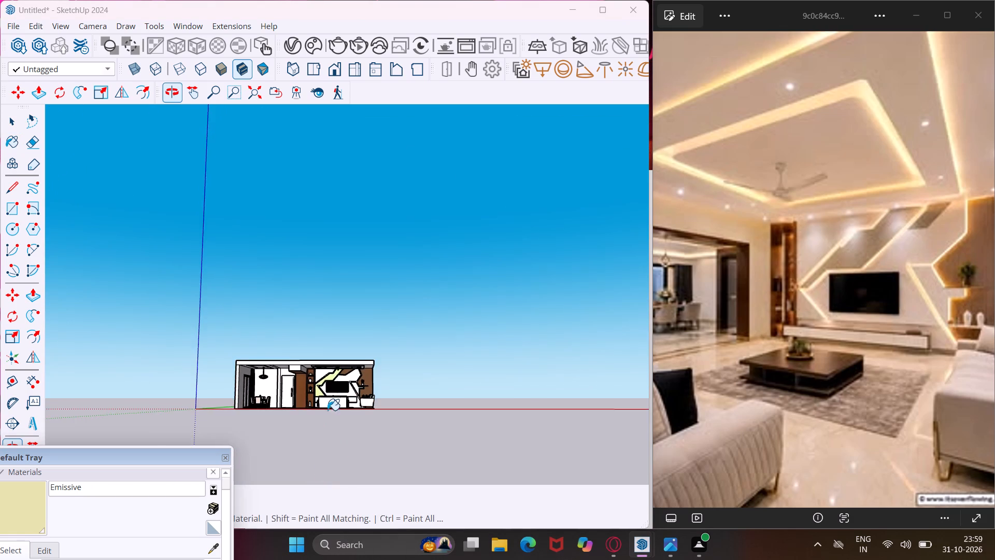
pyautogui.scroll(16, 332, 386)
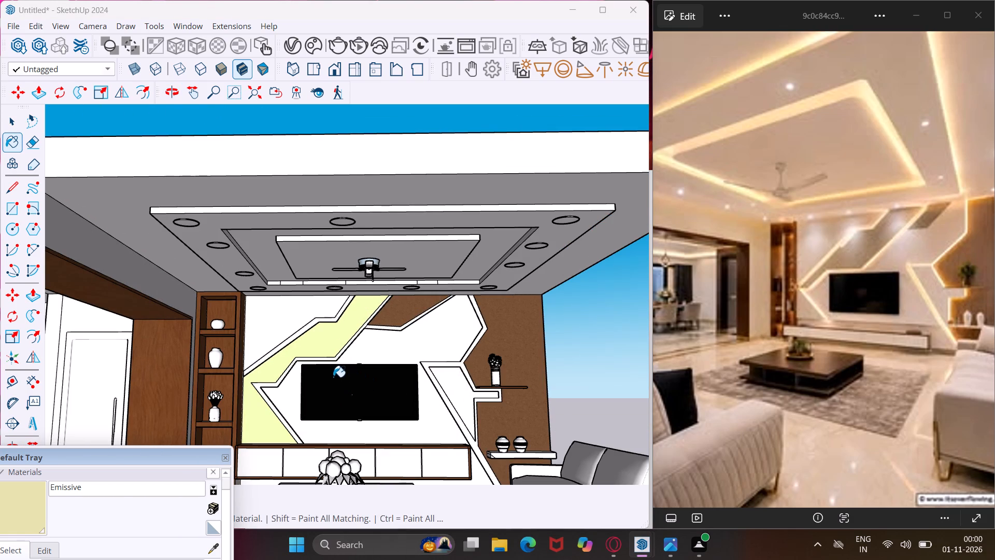
# Paint the facing slanted edges of the TV panel and the brown wall panel just below the ceiling with Emissive.
pyautogui.scroll(2, 369, 330)
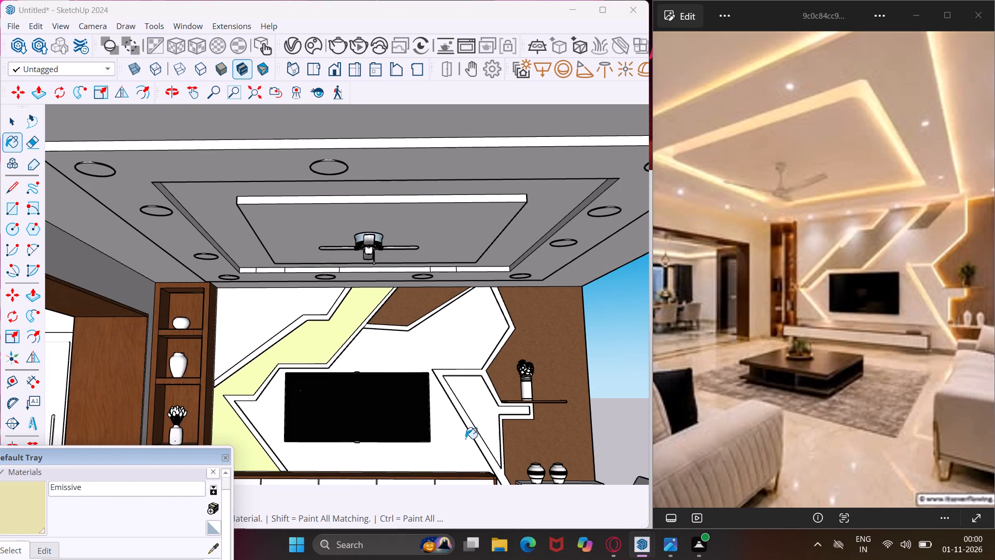
pyautogui.scroll(8, 363, 329)
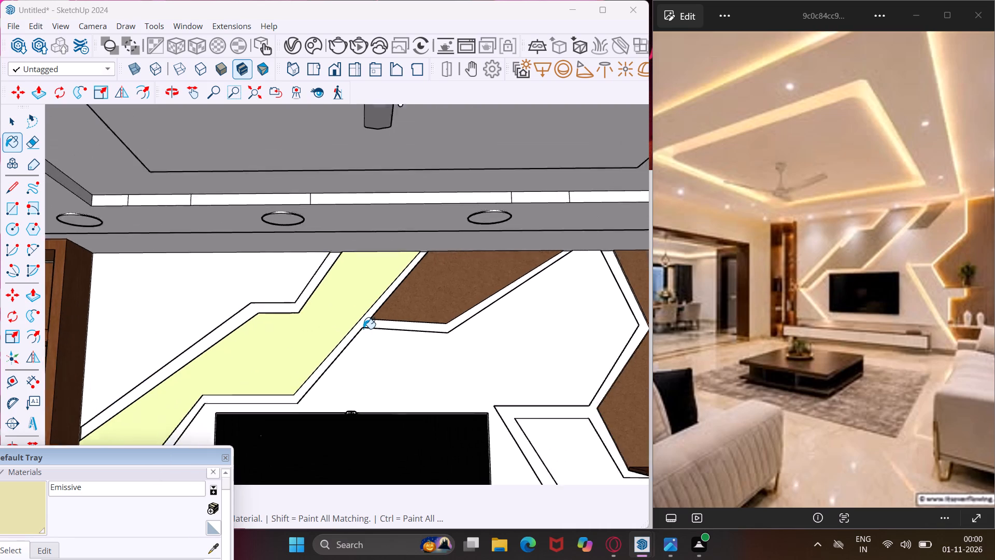
pyautogui.scroll(6, 363, 329)
pyautogui.scroll(-6, 225, 369)
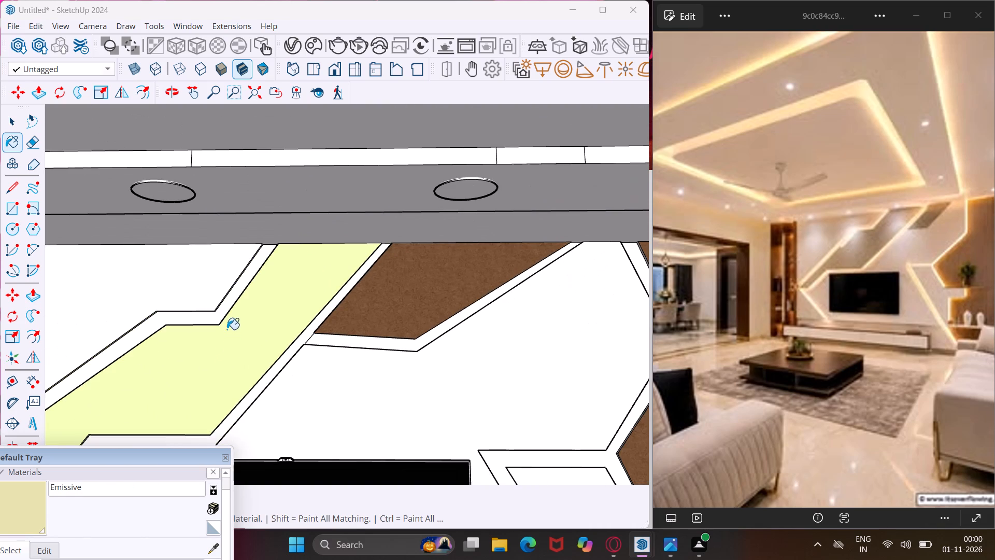
pyautogui.moveTo(227, 328); pyautogui.dragTo(153, 303, button='middle')
pyautogui.scroll(-5, 109, 340)
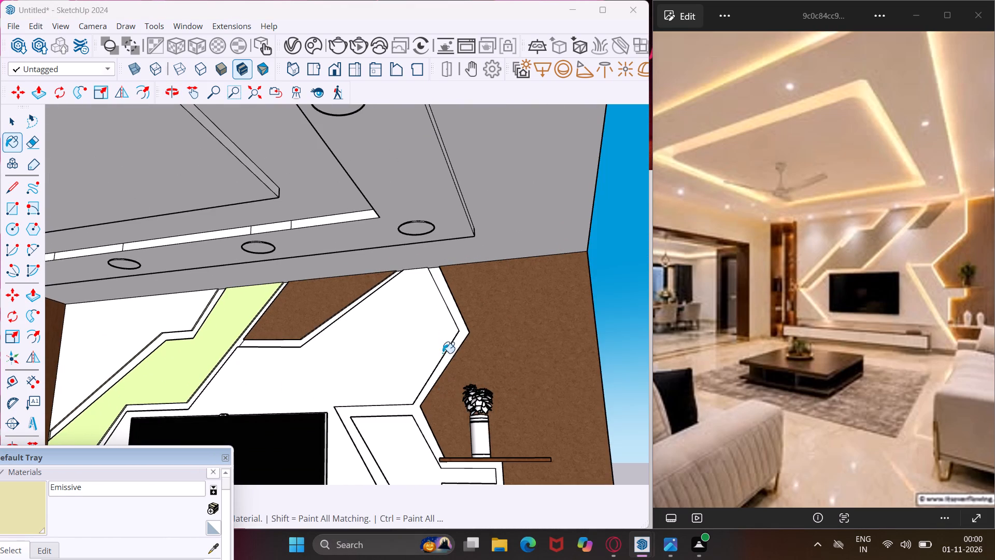
pyautogui.scroll(10, 443, 288)
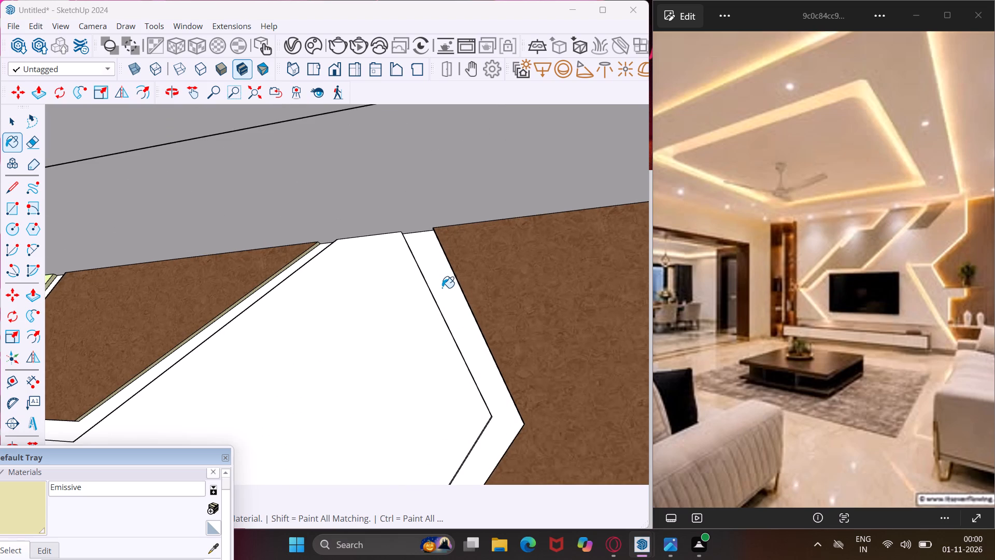
pyautogui.scroll(5, 442, 288)
pyautogui.moveTo(442, 288); pyautogui.dragTo(351, 310, button='middle')
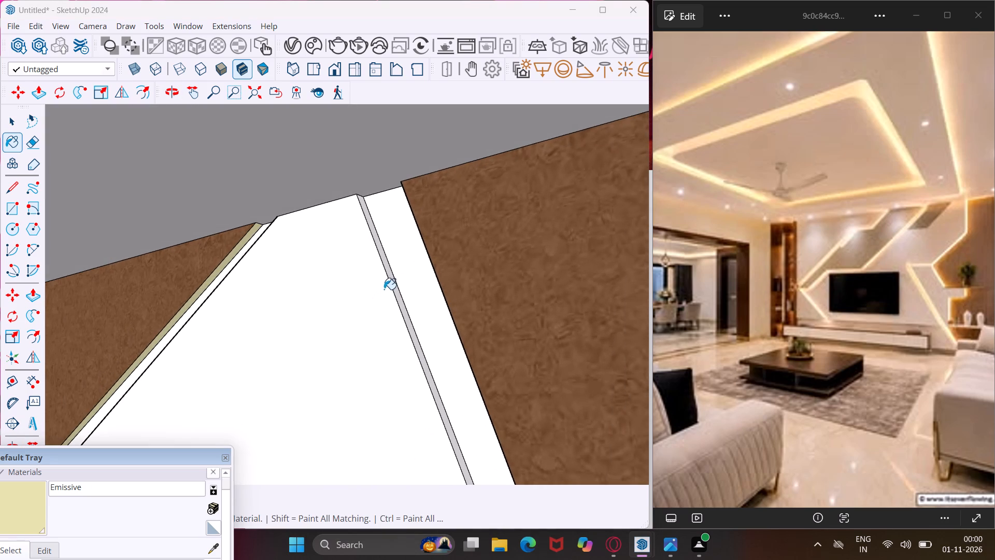
pyautogui.scroll(7, 385, 288)
pyautogui.click(397, 278)
pyautogui.moveTo(397, 278); pyautogui.dragTo(497, 273, button='middle')
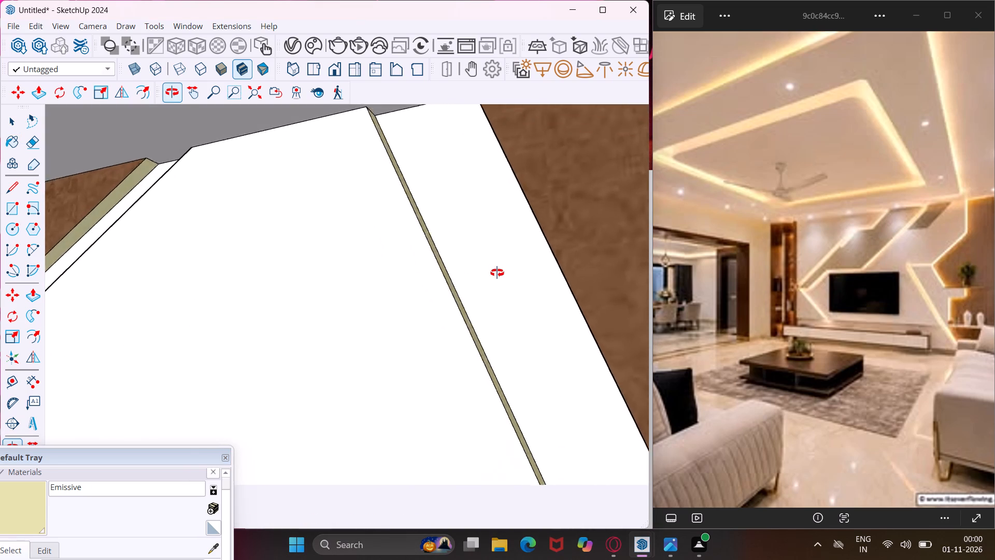
pyautogui.moveTo(497, 273); pyautogui.dragTo(571, 267, button='middle')
pyautogui.scroll(3, 589, 260)
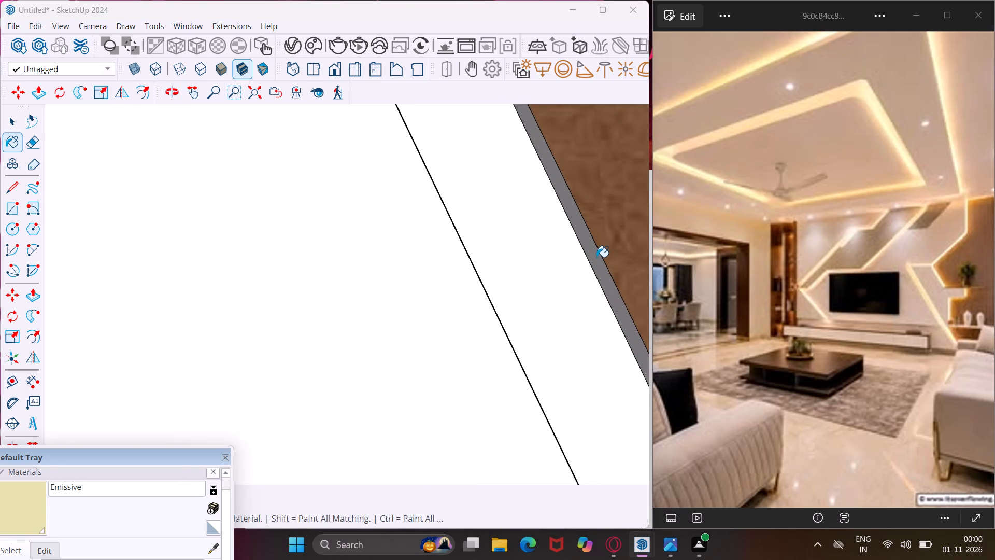
pyautogui.click(596, 257)
# Paint the lower slanted edges of the brown panel and the TV panel beneath their upper corner with Emissive.
pyautogui.scroll(-15, 271, 271)
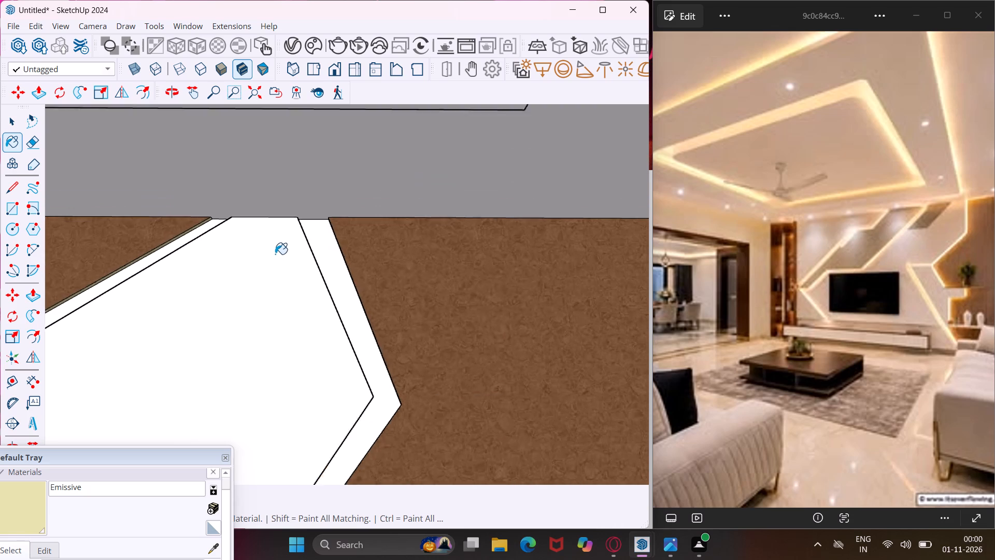
pyautogui.scroll(-2, 275, 254)
pyautogui.moveTo(356, 425); pyautogui.dragTo(474, 449, button='middle')
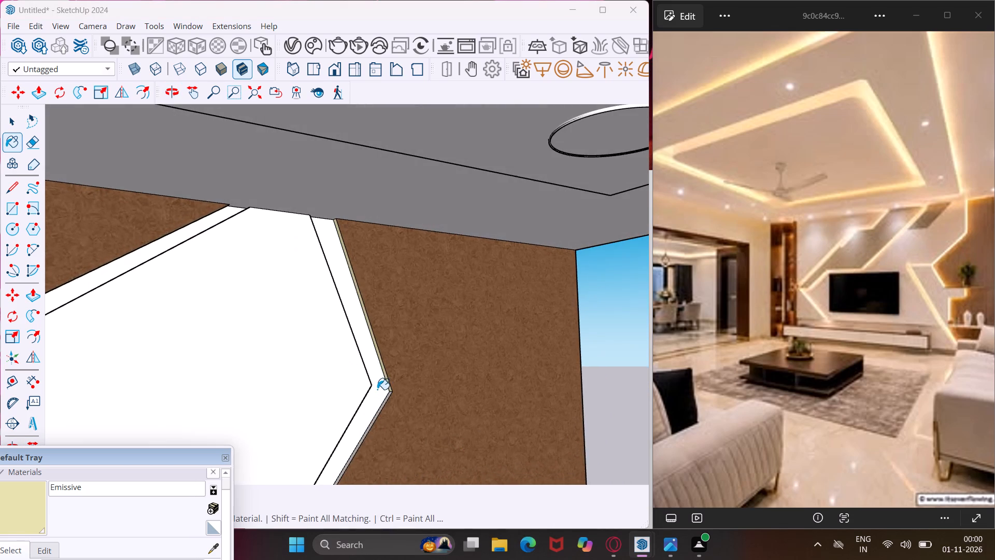
pyautogui.scroll(13, 377, 405)
pyautogui.click(396, 399)
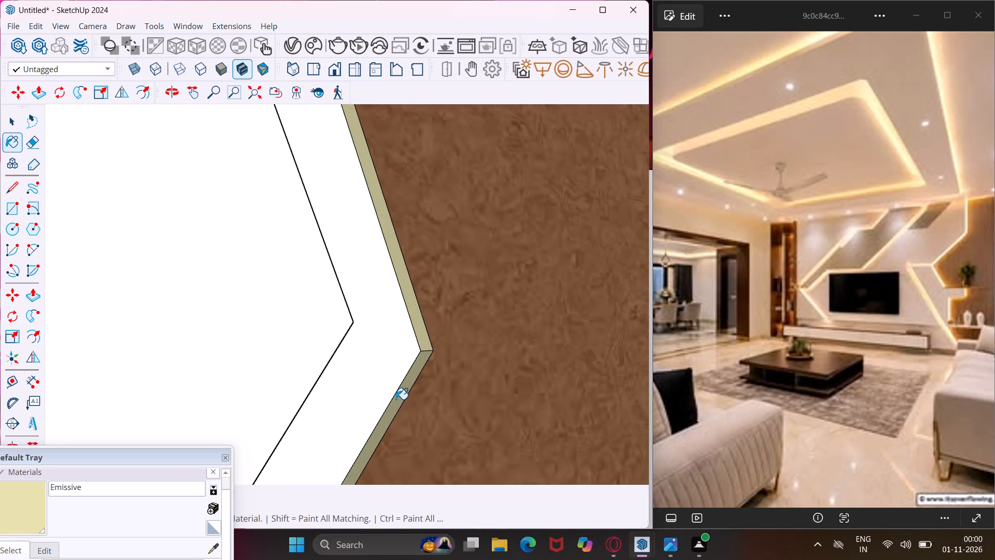
pyautogui.moveTo(396, 399); pyautogui.dragTo(192, 369, button='middle')
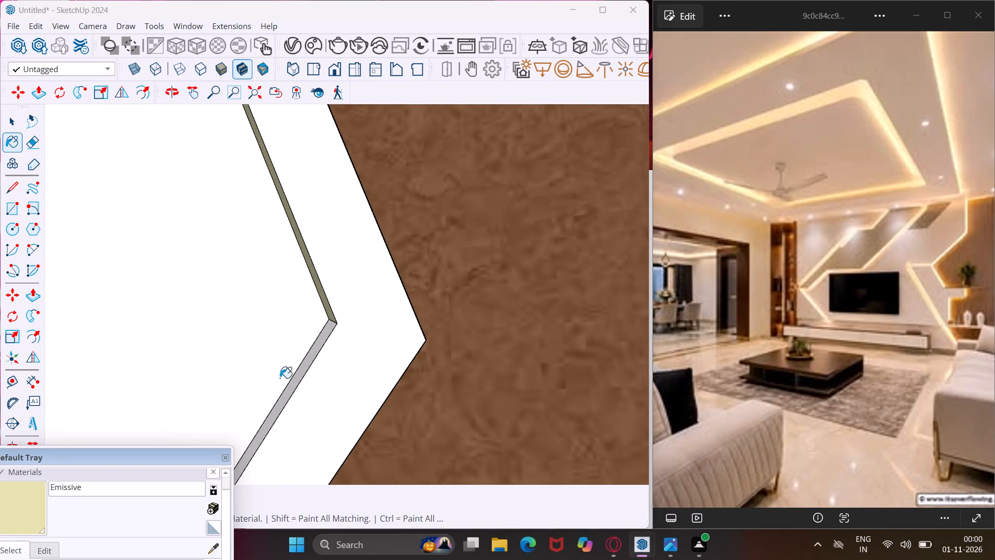
pyautogui.scroll(4, 291, 378)
pyautogui.click(299, 374)
# Paint the TV panel's long diagonal edge facing the pointed white panel with Emissive.
pyautogui.scroll(-13, 287, 346)
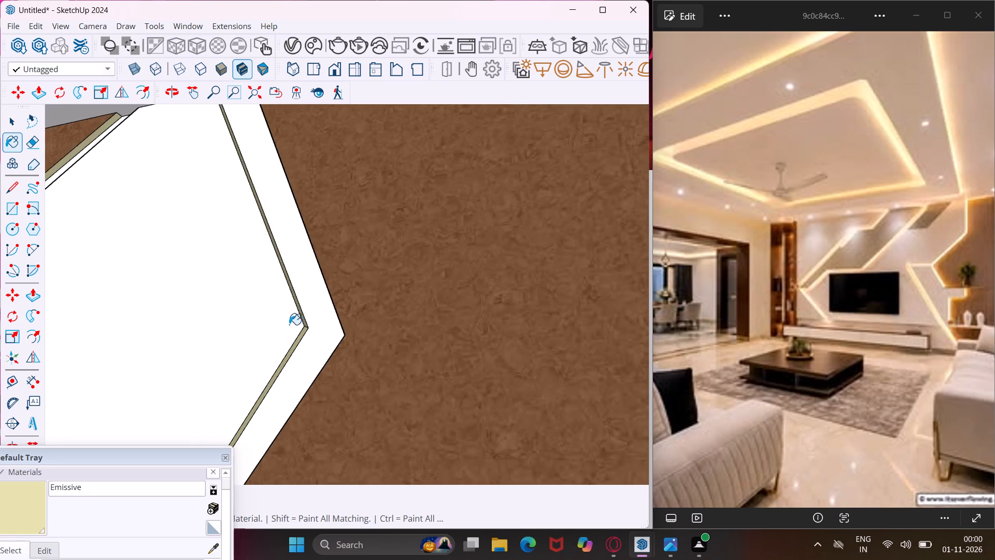
pyautogui.scroll(-7, 290, 317)
pyautogui.moveTo(290, 316); pyautogui.dragTo(291, 270, button='middle')
pyautogui.scroll(-12, 291, 270)
pyautogui.moveTo(291, 270); pyautogui.dragTo(291, 373, button='middle')
pyautogui.scroll(2, 296, 391)
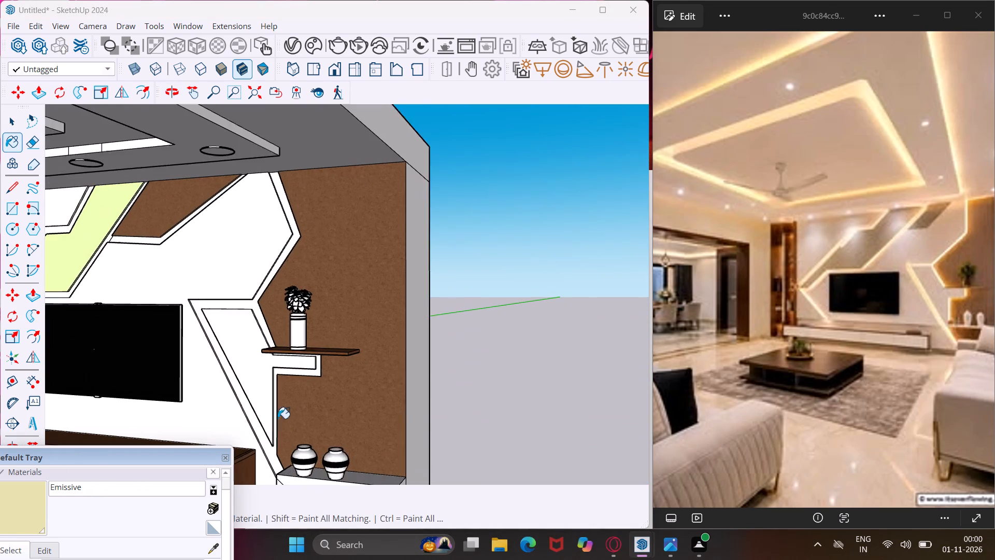
pyautogui.scroll(2, 278, 418)
pyautogui.scroll(14, 258, 456)
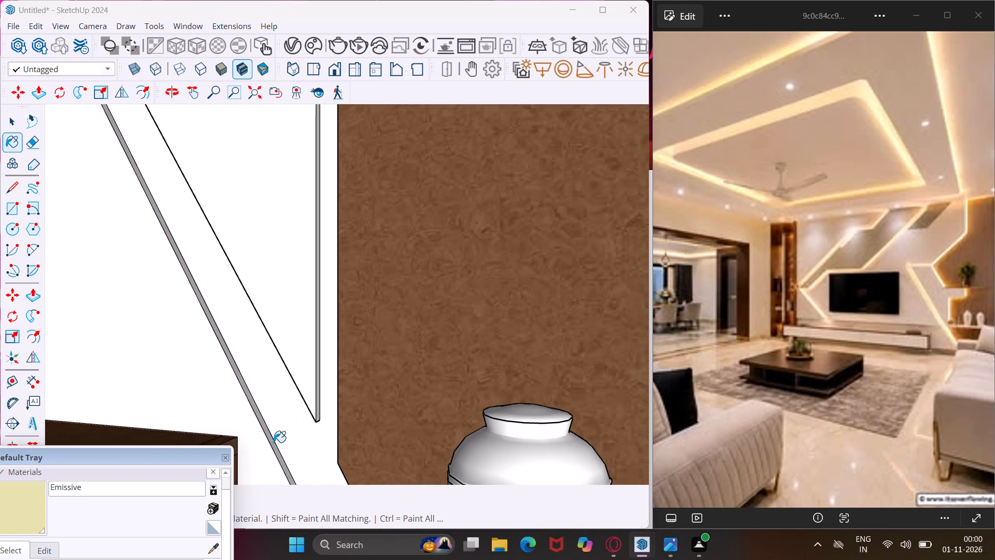
pyautogui.click(274, 442)
pyautogui.scroll(4, 274, 442)
pyautogui.click(270, 439)
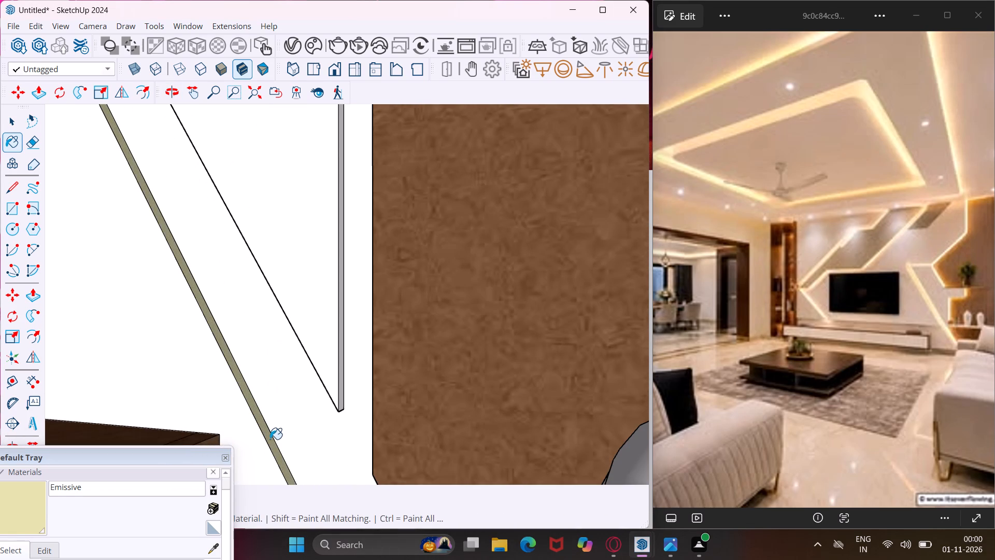
# Paint the brown panel's vertical edge below the floating shelf and the pointed white panel's long diagonal edge with Emissive.
pyautogui.moveTo(270, 439); pyautogui.dragTo(452, 415, button='middle')
pyautogui.scroll(3, 385, 416)
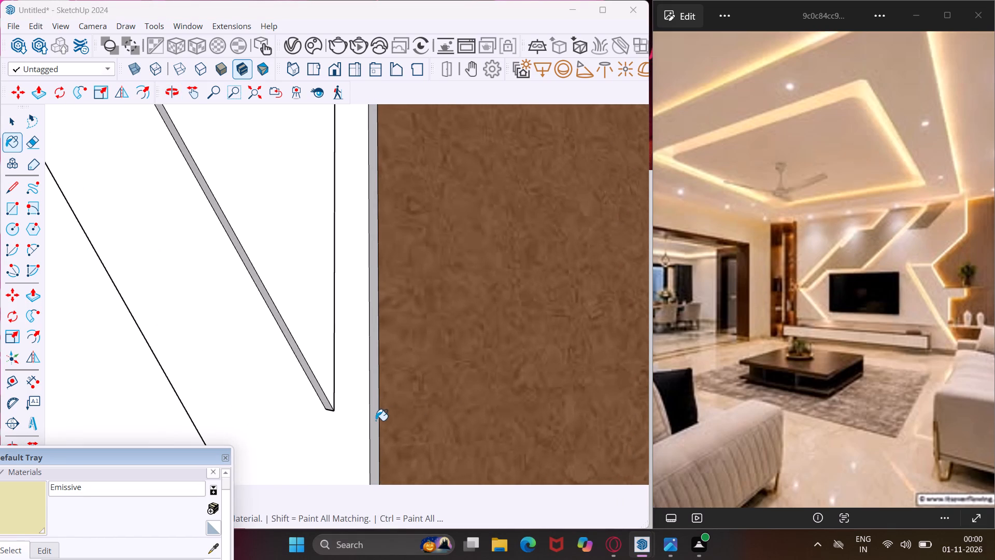
pyautogui.click(372, 422)
pyautogui.click(322, 401)
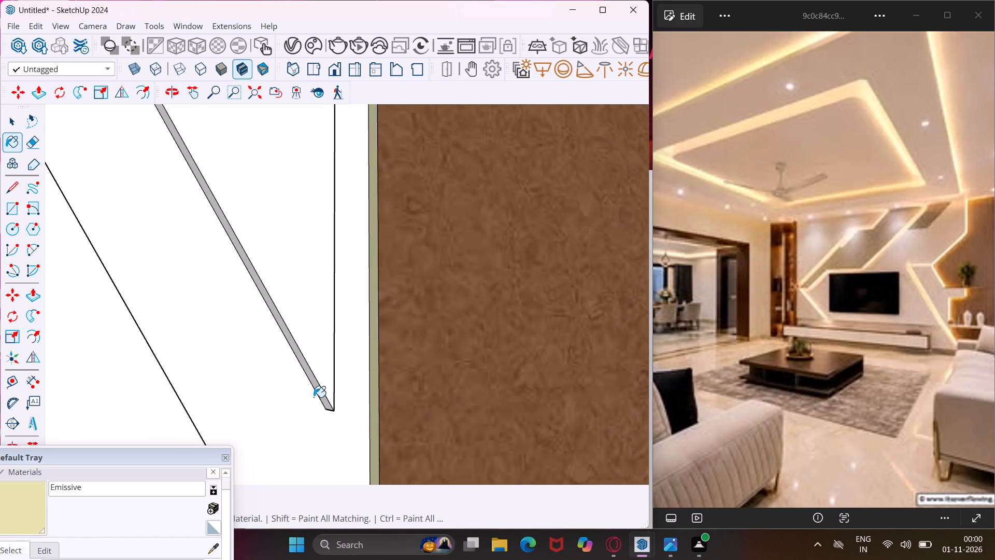
pyautogui.scroll(4, 314, 393)
pyautogui.click(319, 386)
# Paint the pointed white panel's vertical edge above its lower tip with Emissive.
pyautogui.scroll(-4, 276, 365)
pyautogui.moveTo(342, 383); pyautogui.dragTo(334, 386, button='middle')
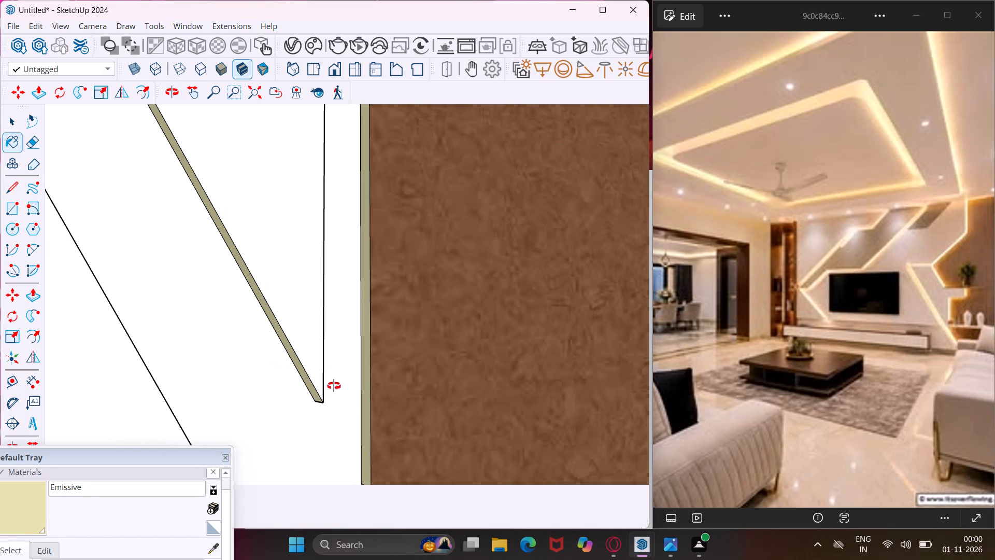
pyautogui.moveTo(334, 386); pyautogui.dragTo(178, 383, button='middle')
pyautogui.scroll(2, 375, 388)
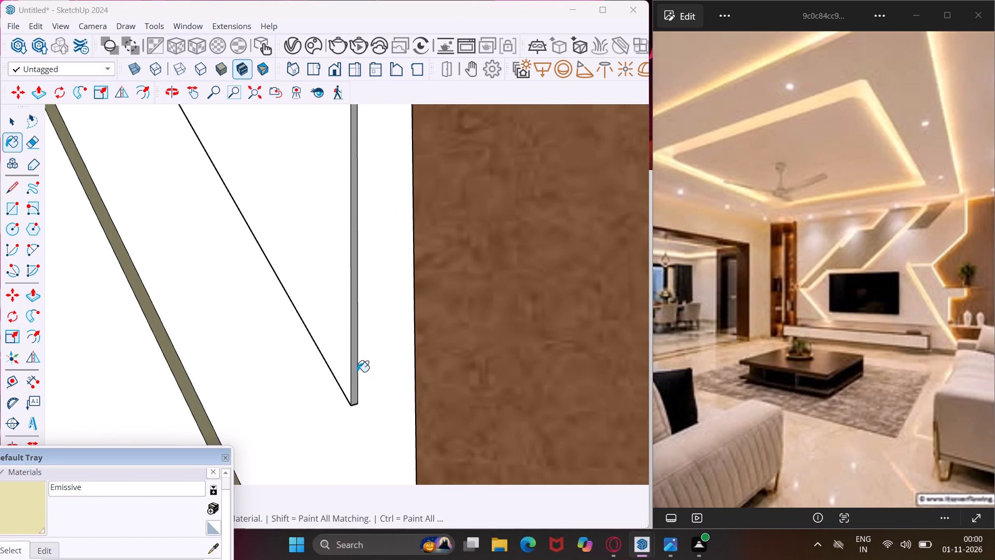
pyautogui.click(356, 370)
# Paint the brown panel's slanted edge beside the lower vase shelf with Emissive.
pyautogui.scroll(-9, 332, 343)
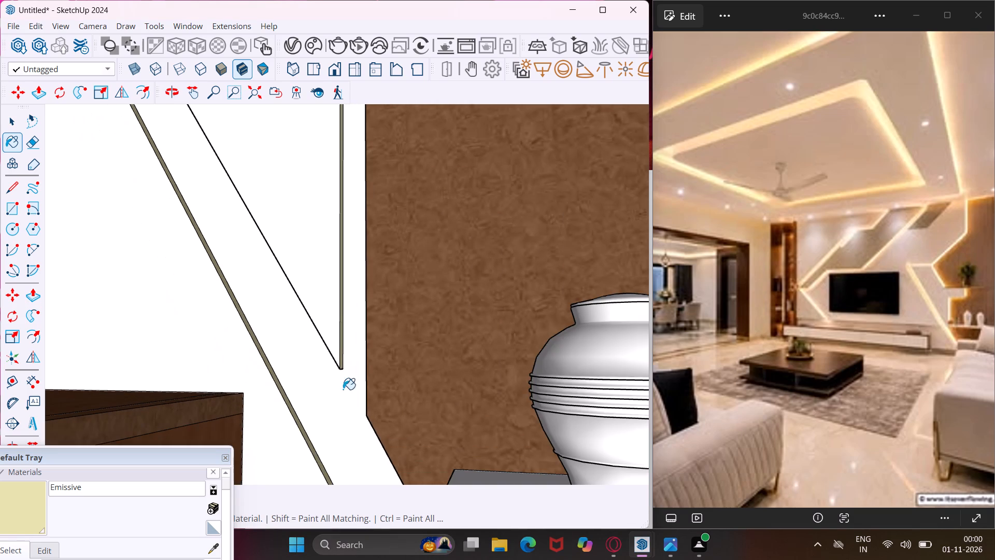
pyautogui.moveTo(358, 442); pyautogui.dragTo(465, 414, button='middle')
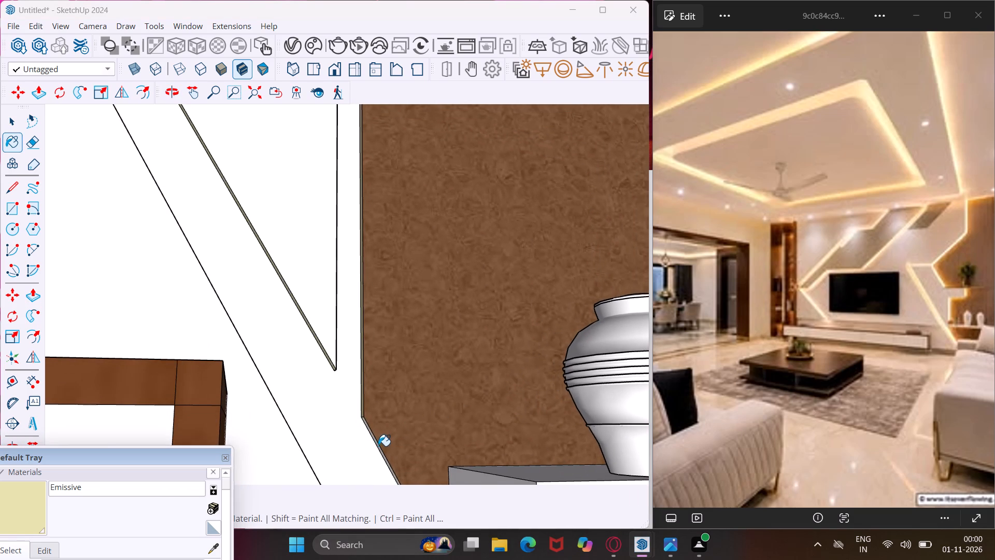
pyautogui.scroll(15, 377, 446)
pyautogui.click(371, 421)
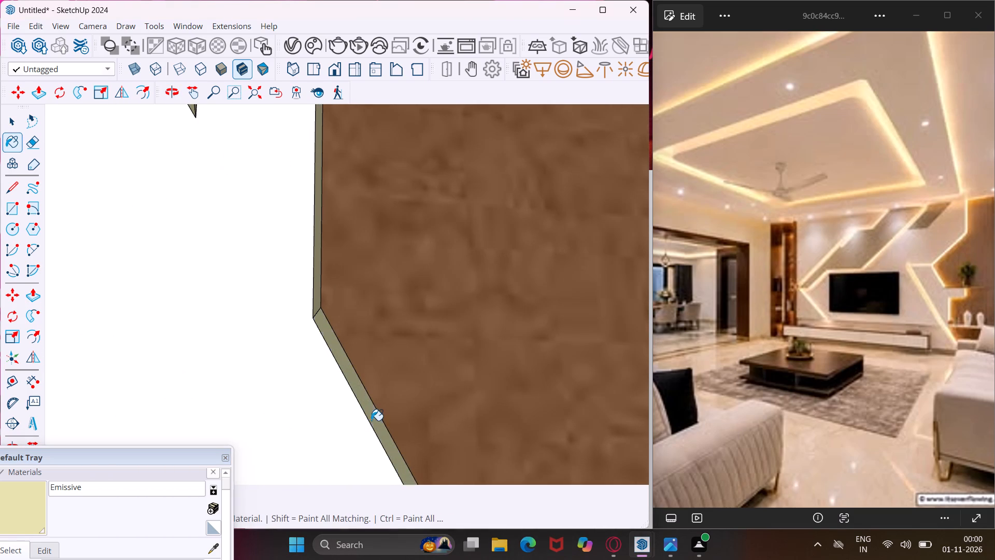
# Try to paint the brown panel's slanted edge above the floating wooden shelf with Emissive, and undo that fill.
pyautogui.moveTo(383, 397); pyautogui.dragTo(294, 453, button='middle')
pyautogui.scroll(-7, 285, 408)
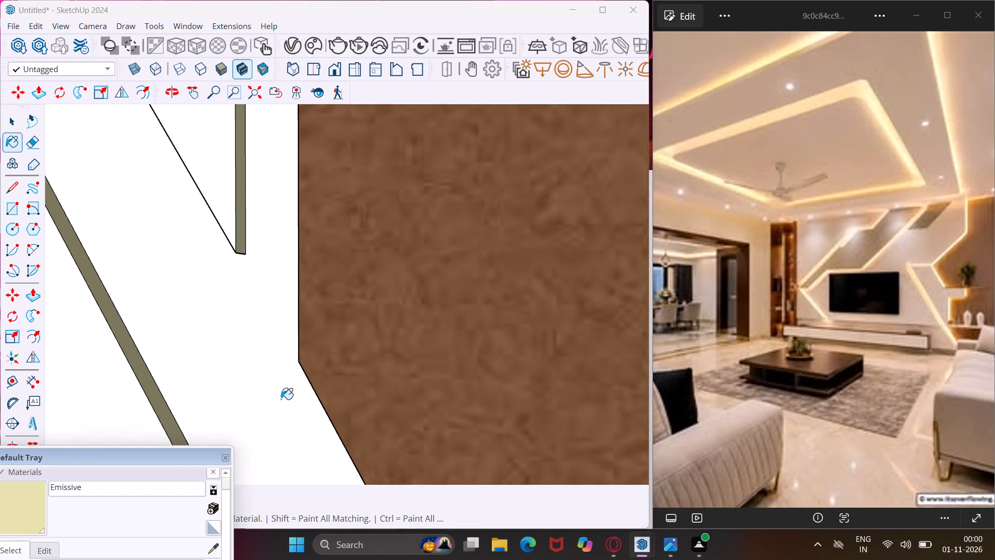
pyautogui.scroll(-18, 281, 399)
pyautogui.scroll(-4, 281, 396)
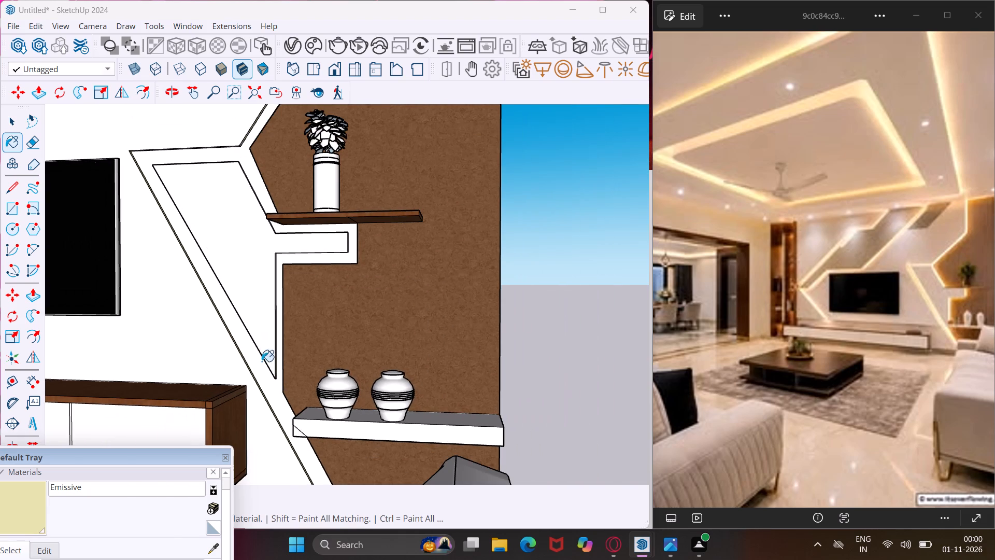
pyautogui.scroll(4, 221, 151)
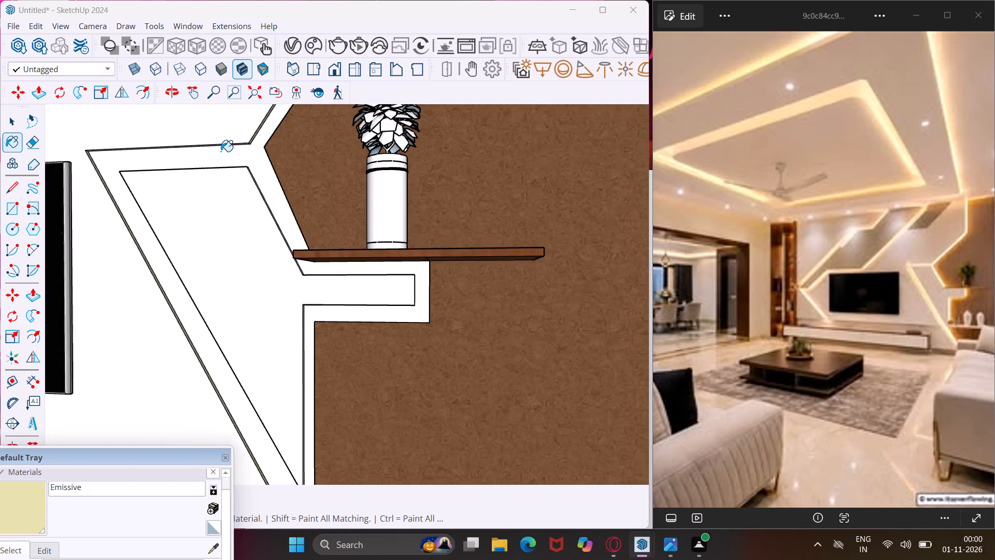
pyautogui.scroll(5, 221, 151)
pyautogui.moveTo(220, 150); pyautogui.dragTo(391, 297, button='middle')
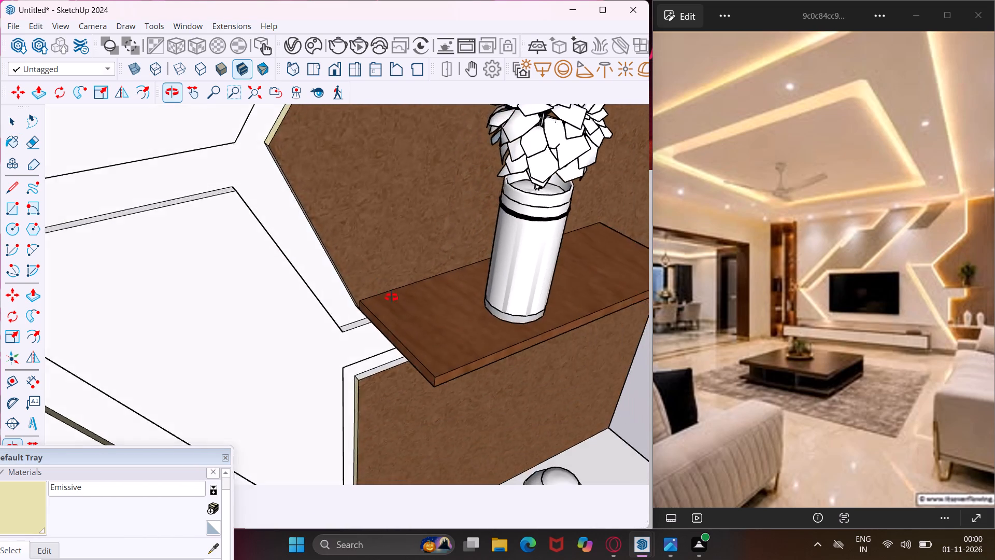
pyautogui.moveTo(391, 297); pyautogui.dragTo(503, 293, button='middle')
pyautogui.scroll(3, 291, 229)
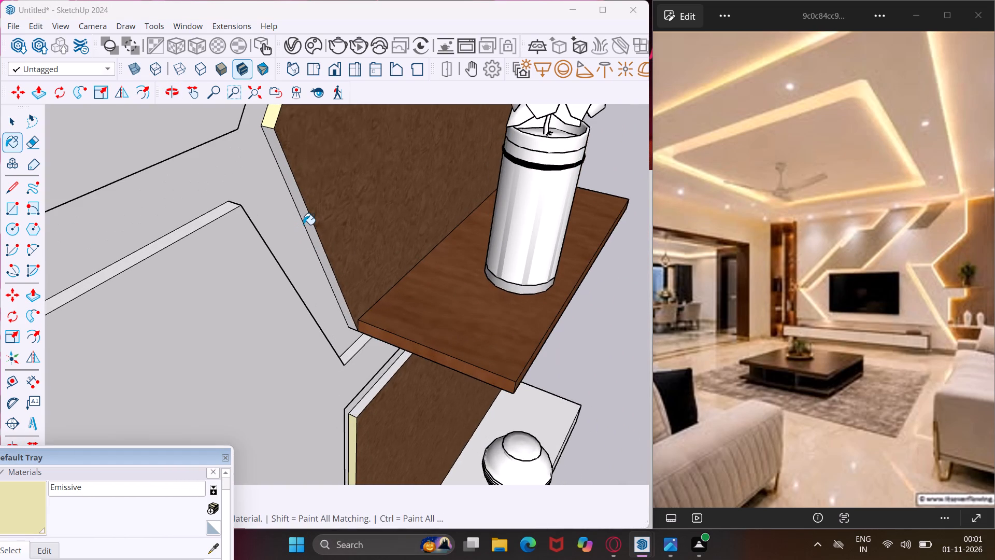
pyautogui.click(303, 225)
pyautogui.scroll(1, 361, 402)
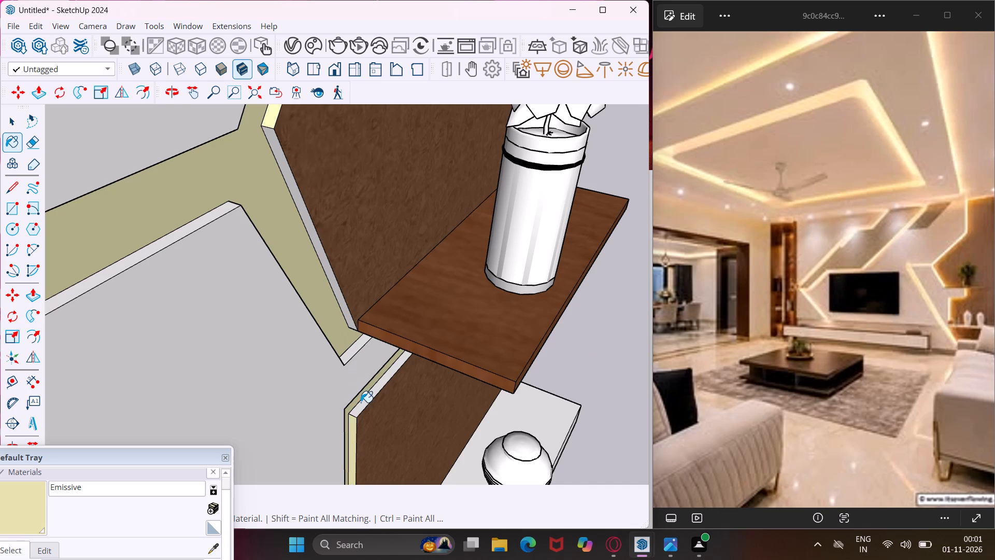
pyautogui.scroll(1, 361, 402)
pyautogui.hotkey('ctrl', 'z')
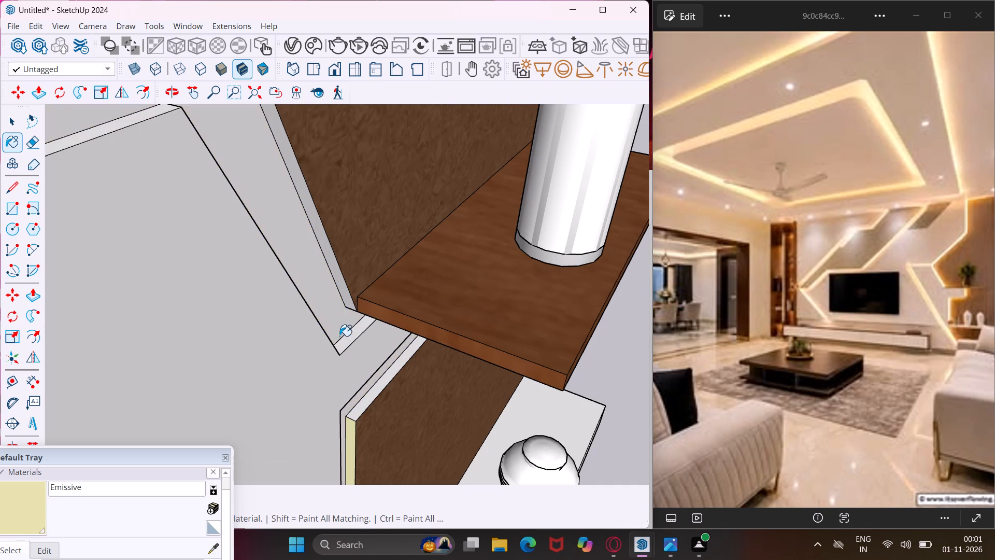
# Paint the brown panel's slanted edge above the floating shelf and the upward-facing edges around the white arm below it with Emissive.
pyautogui.scroll(4, 333, 302)
pyautogui.click(343, 275)
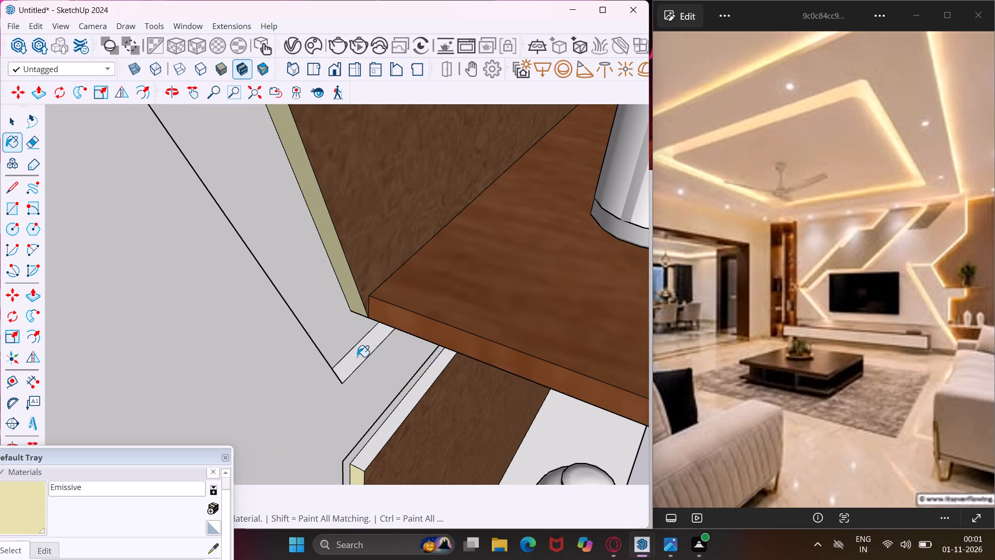
pyautogui.click(358, 357)
pyautogui.click(404, 415)
# Paint the brown panel's short vertical edge at the end of the gap around the white arm with Emissive.
pyautogui.moveTo(399, 411); pyautogui.dragTo(388, 400, button='middle')
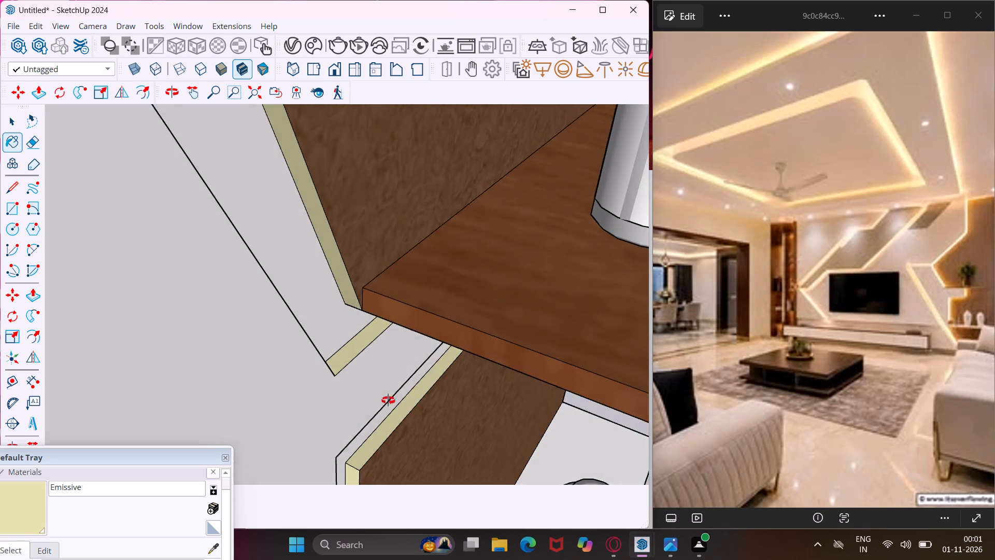
pyautogui.moveTo(388, 400); pyautogui.dragTo(197, 259, button='middle')
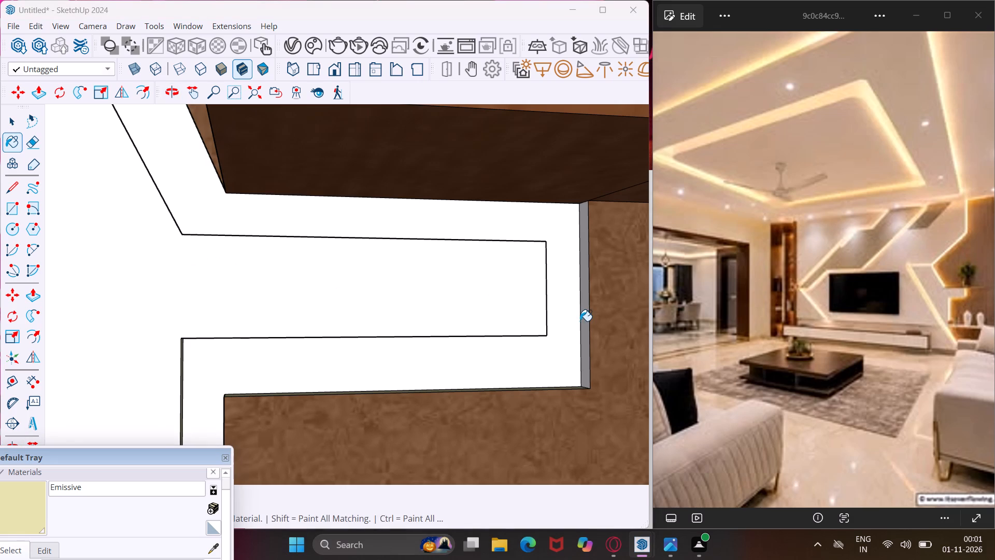
pyautogui.scroll(3, 580, 321)
pyautogui.click(583, 321)
# Paint the white arm's end face and underside, and the slanted white panel edge above the arm, with Emissive.
pyautogui.moveTo(583, 321); pyautogui.dragTo(210, 321, button='middle')
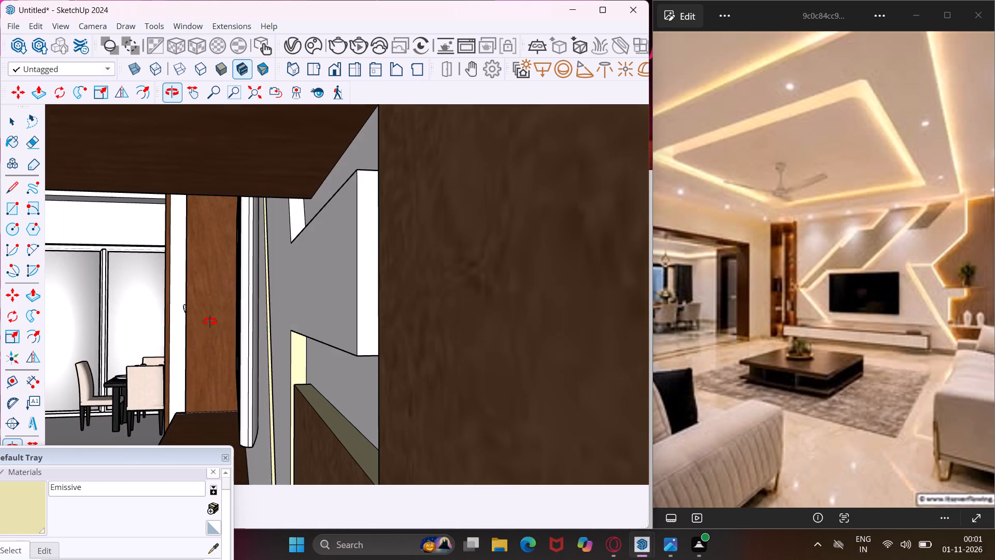
pyautogui.moveTo(210, 321); pyautogui.dragTo(216, 317, button='middle')
pyautogui.scroll(3, 266, 260)
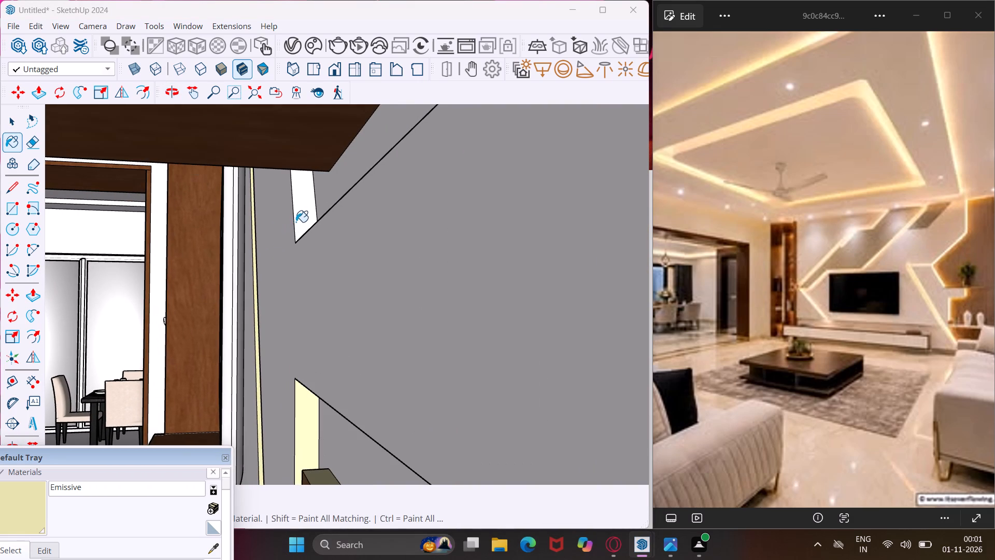
pyautogui.click(296, 221)
pyautogui.scroll(-5, 266, 264)
pyautogui.scroll(3, 334, 295)
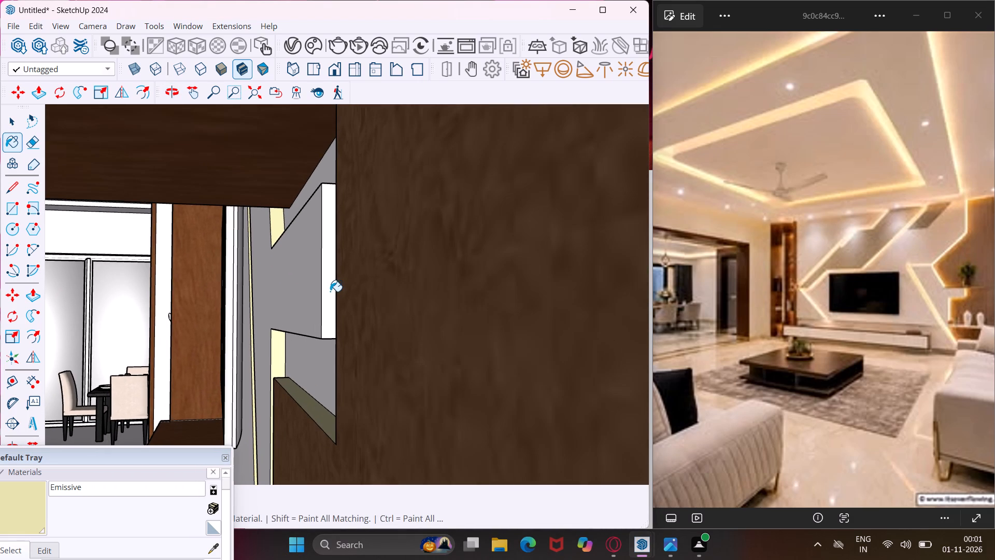
pyautogui.click(330, 291)
pyautogui.moveTo(326, 286); pyautogui.dragTo(425, 254, button='middle')
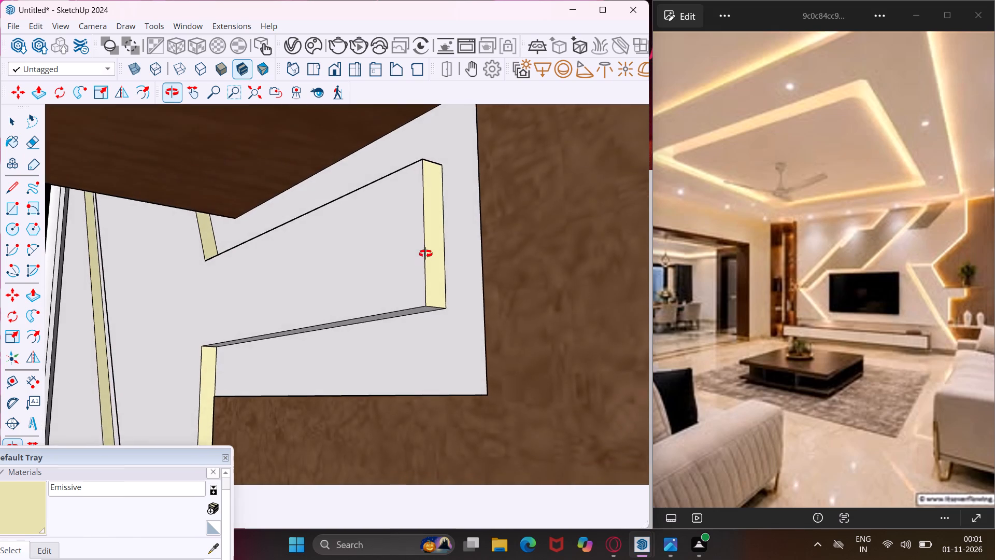
pyautogui.moveTo(425, 254); pyautogui.dragTo(442, 175, button='middle')
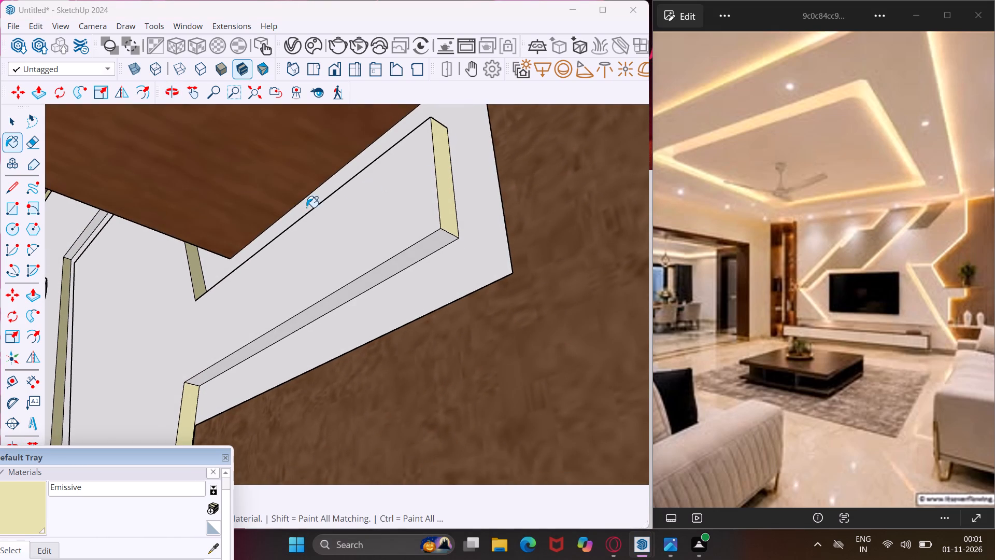
pyautogui.scroll(3, 305, 194)
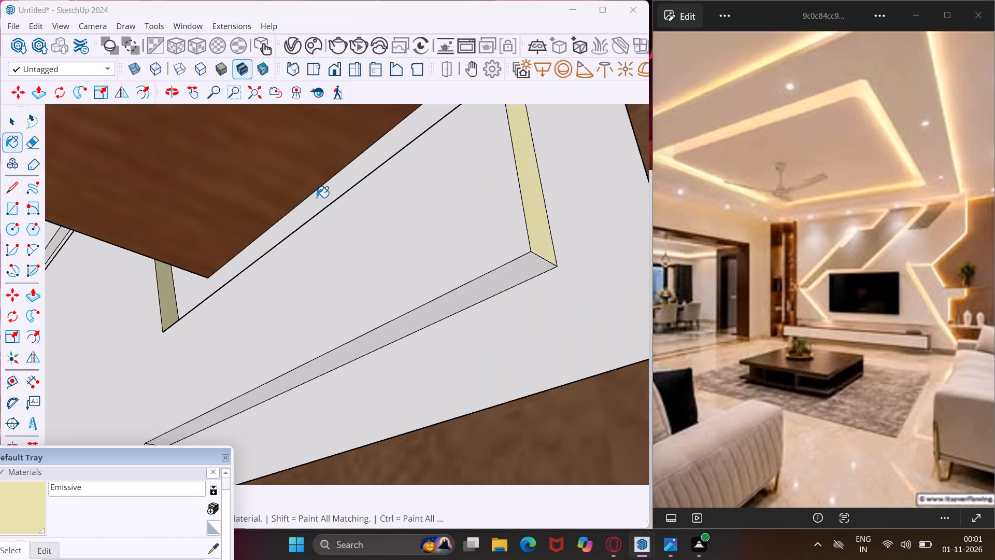
pyautogui.moveTo(318, 198); pyautogui.dragTo(337, 208, button='middle')
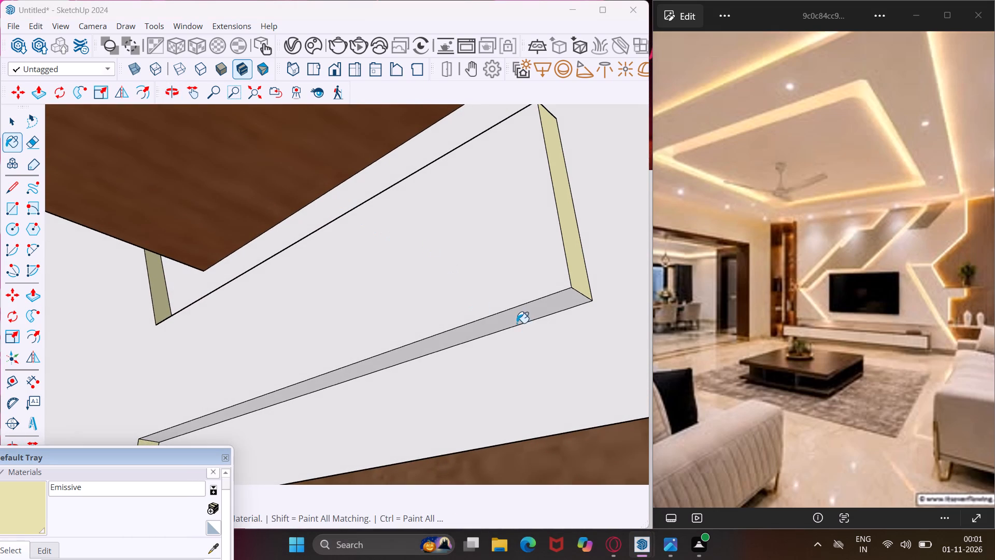
pyautogui.click(514, 319)
# Paint the downward-facing edge of the large white panel above the gap beside the TV with Emissive.
pyautogui.moveTo(402, 297); pyautogui.dragTo(615, 381, button='middle')
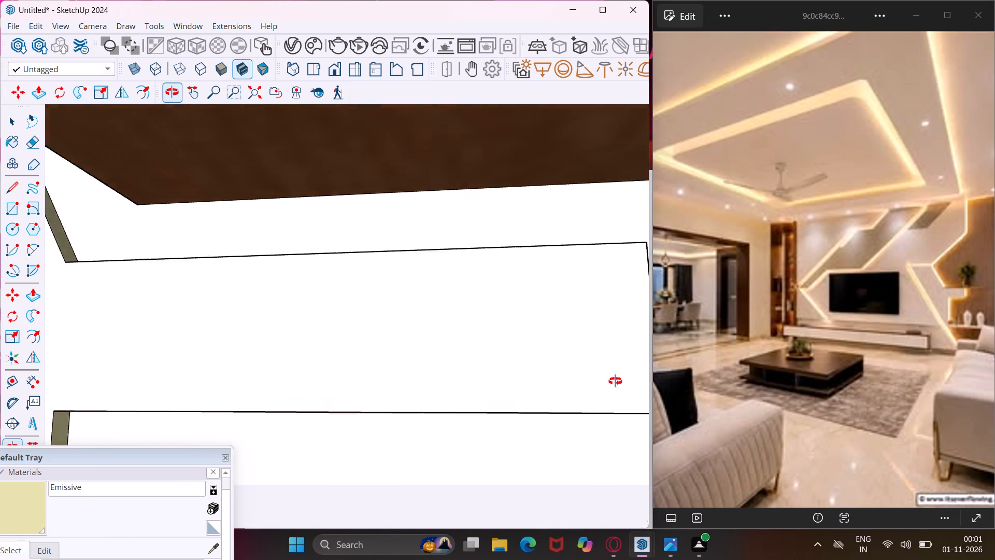
pyautogui.moveTo(615, 381); pyautogui.dragTo(682, 441, button='middle')
pyautogui.scroll(-5, 465, 364)
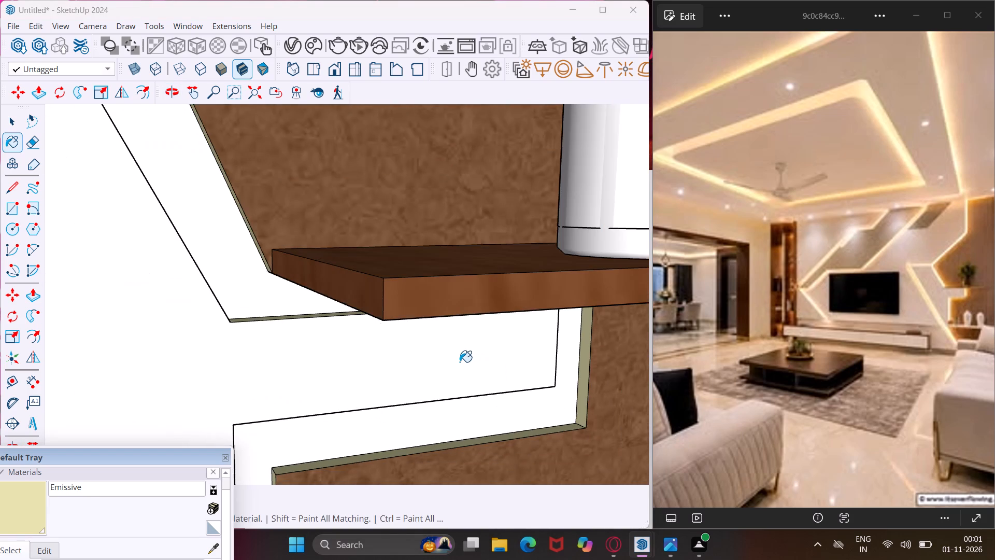
pyautogui.scroll(-2, 460, 362)
pyautogui.scroll(9, 284, 262)
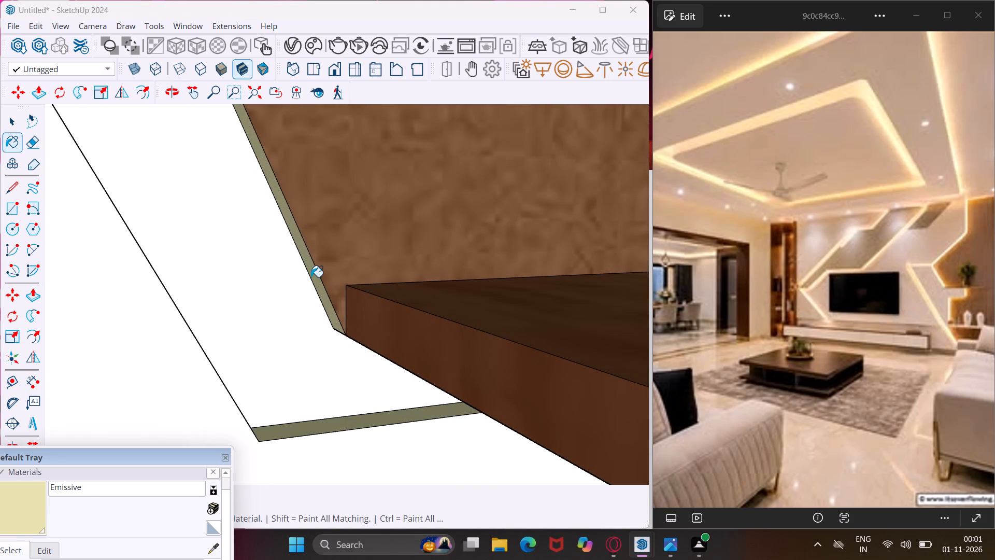
pyautogui.moveTo(313, 296); pyautogui.dragTo(358, 130, button='middle')
pyautogui.scroll(-6, 357, 129)
pyautogui.scroll(-5, 330, 213)
pyautogui.moveTo(330, 216); pyautogui.dragTo(328, 217, button='middle')
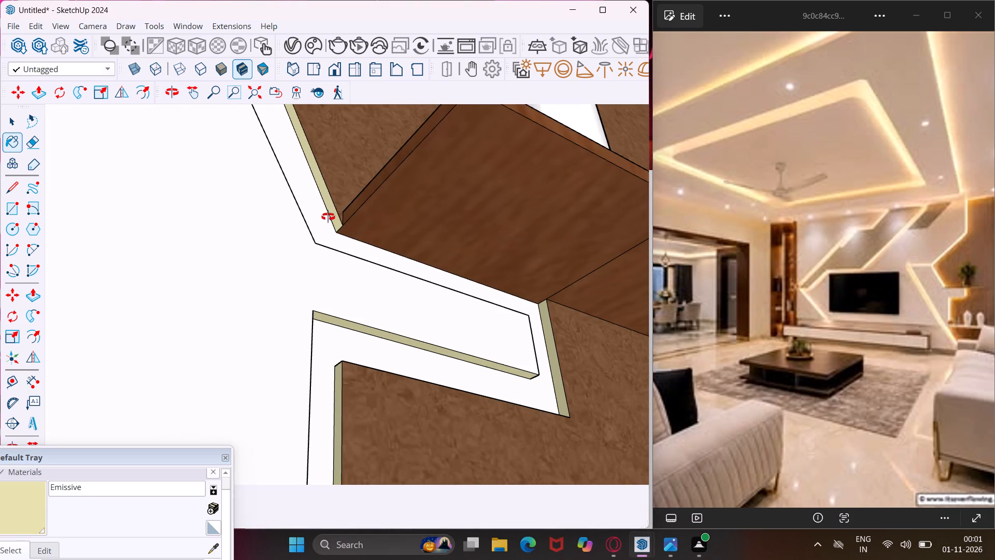
pyautogui.moveTo(328, 217); pyautogui.dragTo(382, 351, button='middle')
pyautogui.scroll(-11, 382, 351)
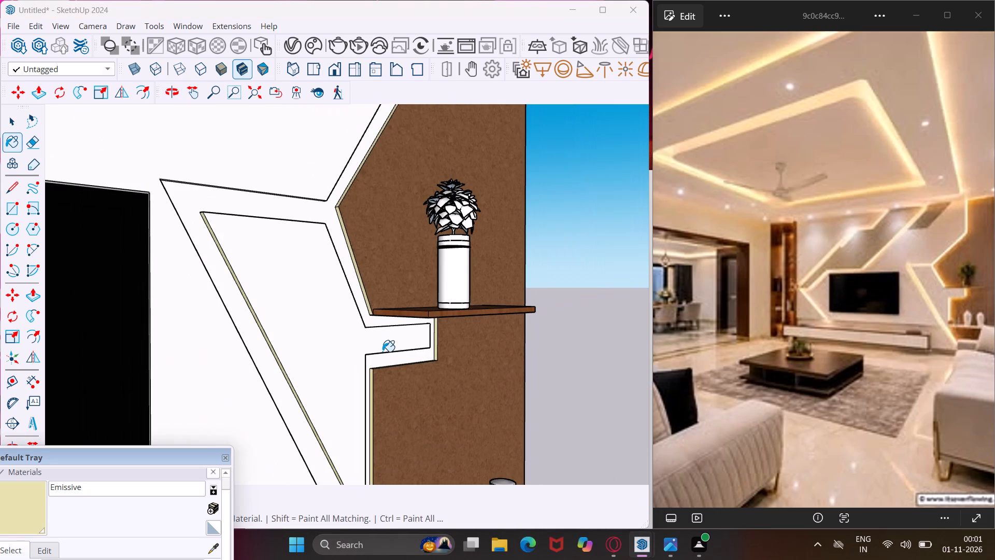
pyautogui.scroll(4, 219, 179)
pyautogui.moveTo(221, 175); pyautogui.dragTo(221, 148, button='middle')
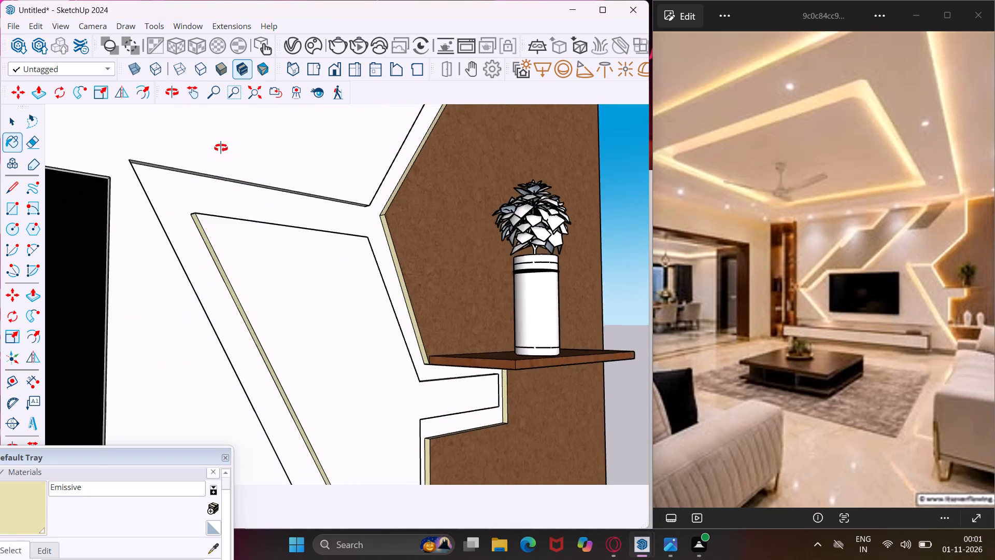
pyautogui.moveTo(221, 148); pyautogui.dragTo(232, 107, button='middle')
pyautogui.scroll(9, 298, 164)
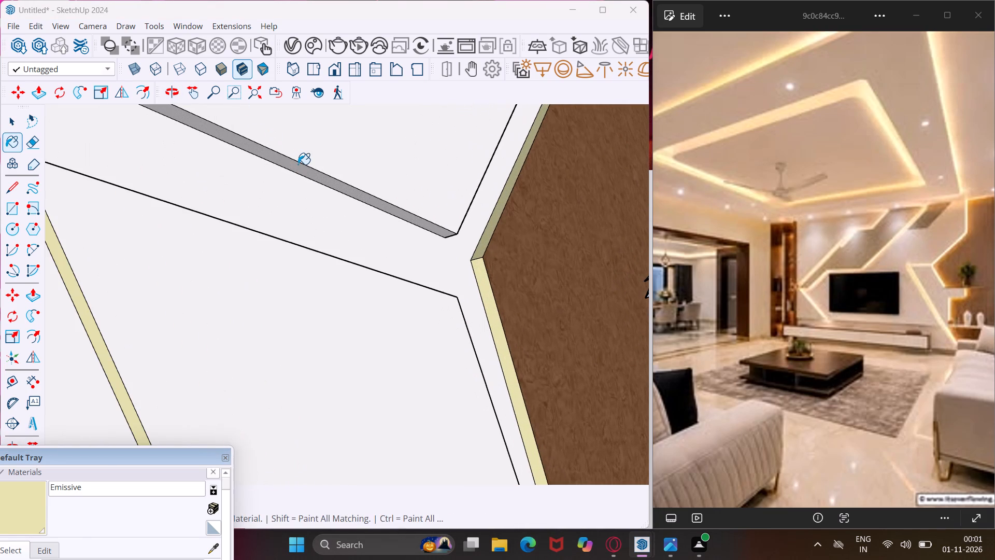
pyautogui.click(298, 164)
# Paint the top edge of the white panel below that gap with Emissive.
pyautogui.moveTo(499, 216); pyautogui.dragTo(182, 260, button='middle')
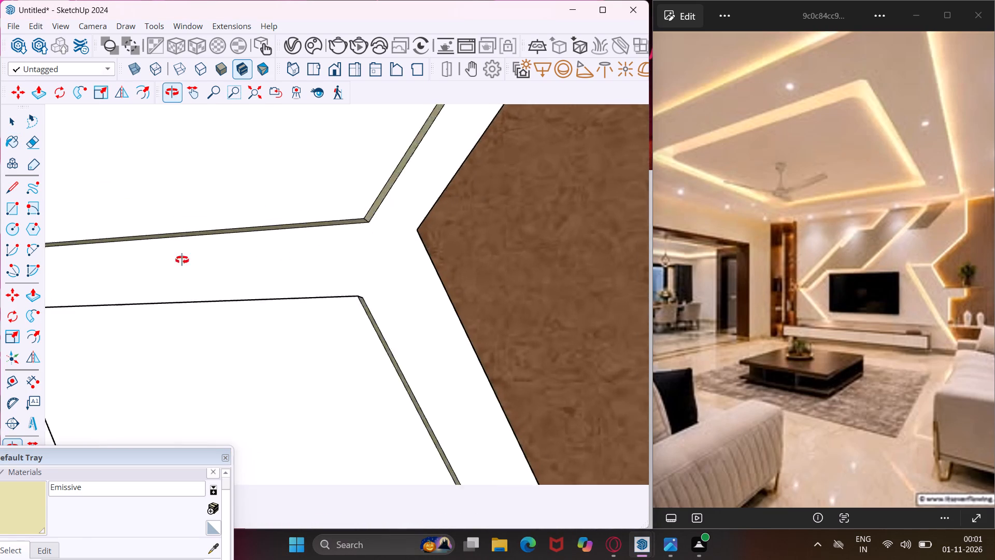
pyautogui.moveTo(182, 260); pyautogui.dragTo(202, 340, button='middle')
pyautogui.scroll(-6, 202, 340)
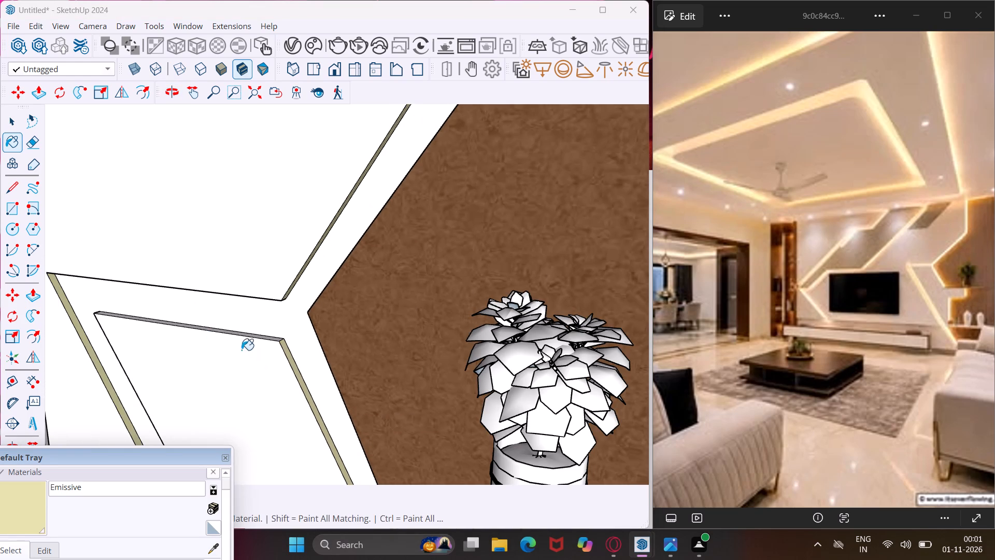
pyautogui.moveTo(224, 336); pyautogui.dragTo(525, 368, button='middle')
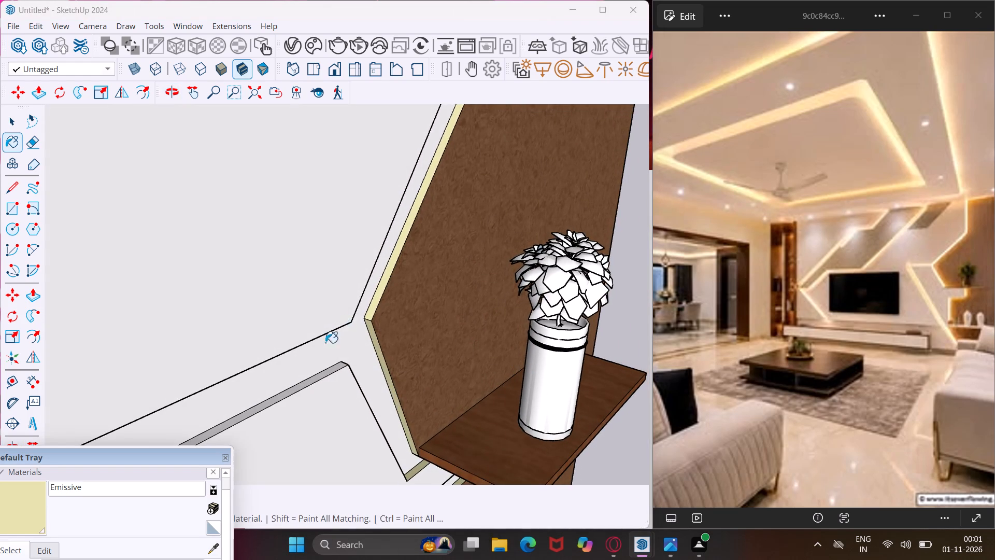
pyautogui.scroll(6, 323, 360)
pyautogui.click(333, 376)
# Copy the ceiling's central face around the fan vertically to the midpoint of the recess's side, splitting the side faces.
pyautogui.scroll(-6, 358, 369)
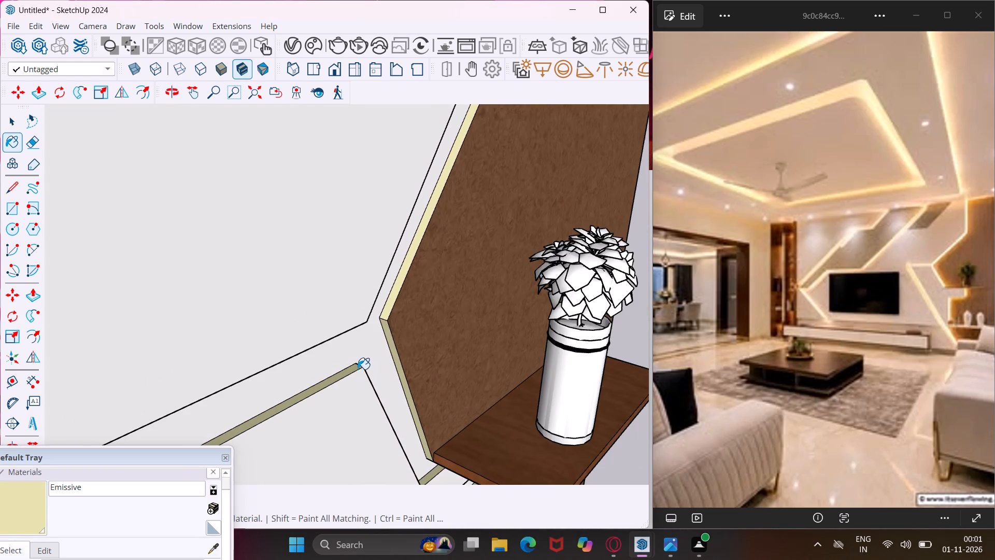
pyautogui.scroll(-12, 359, 369)
pyautogui.moveTo(359, 369); pyautogui.dragTo(321, 204, button='middle')
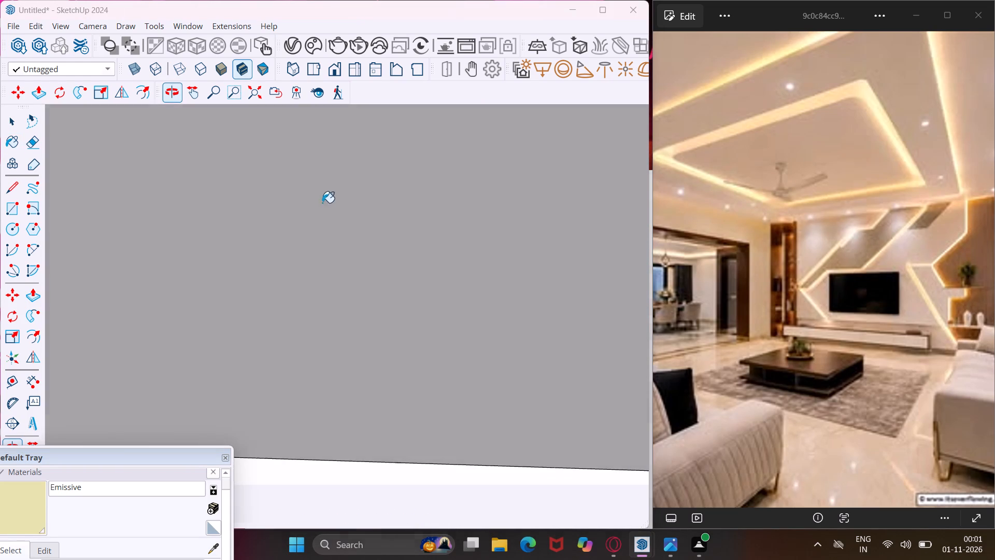
pyautogui.scroll(-20, 318, 228)
pyautogui.scroll(-7, 322, 254)
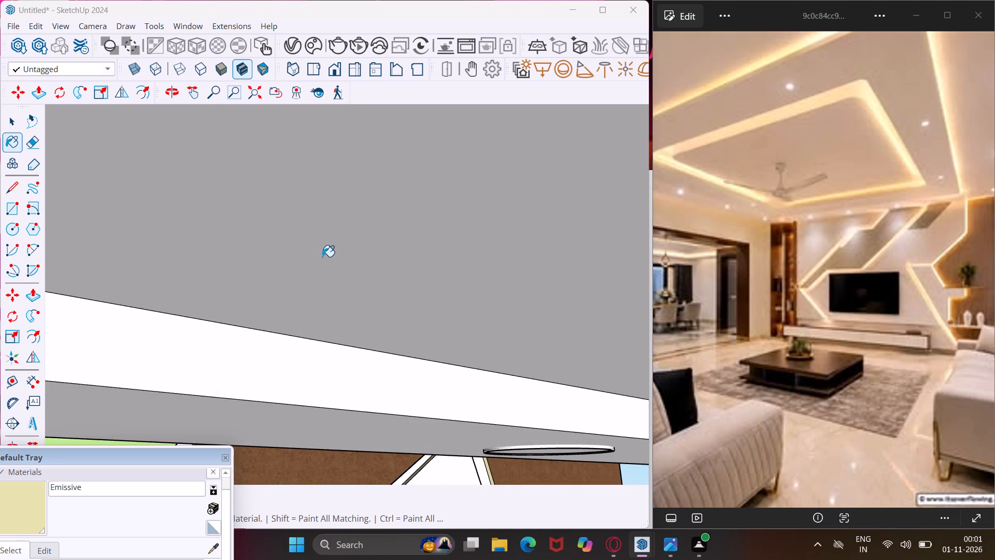
pyautogui.scroll(-19, 322, 257)
pyautogui.scroll(-5, 323, 277)
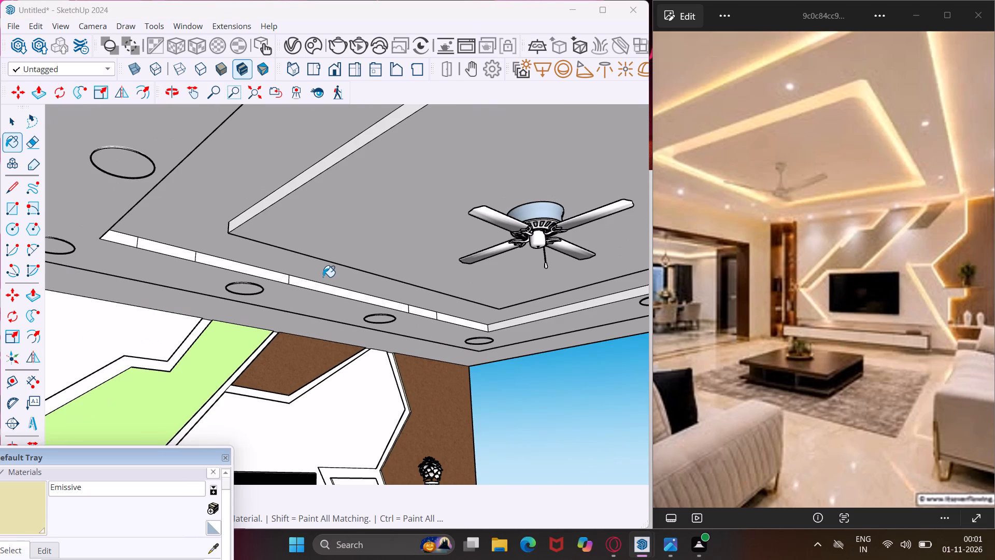
pyautogui.press('Escape')
pyautogui.press('space')
pyautogui.scroll(4, 303, 224)
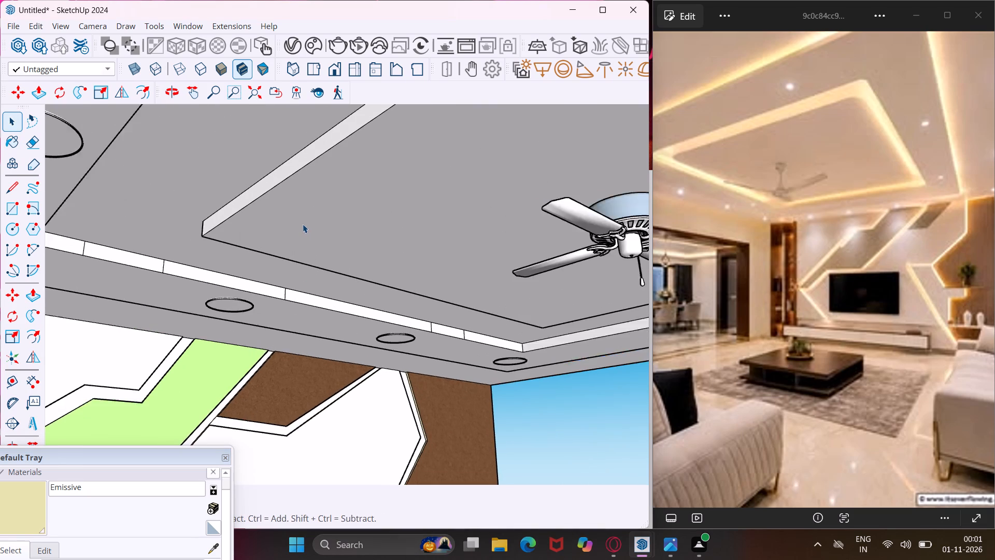
pyautogui.click(303, 224)
pyautogui.press('m')
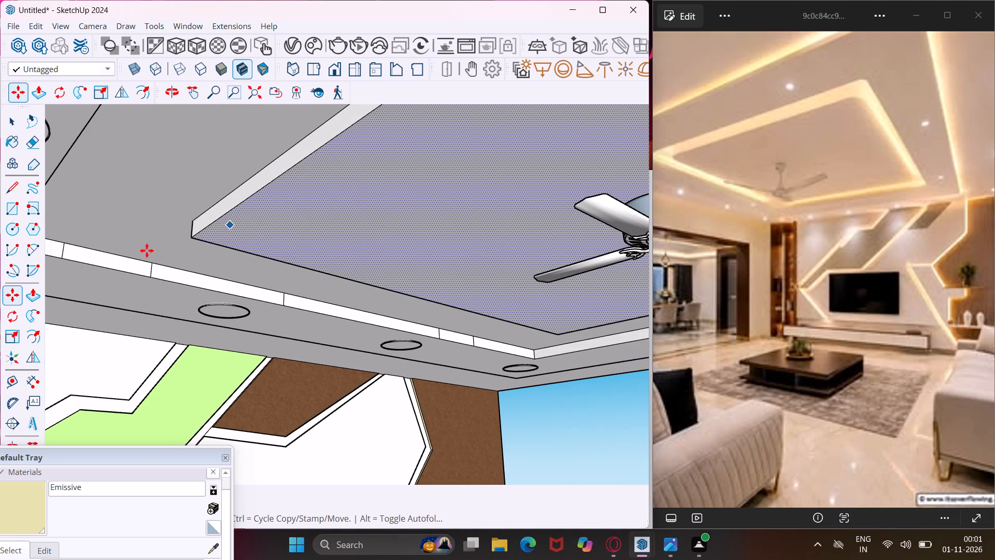
pyautogui.scroll(3, 145, 250)
pyautogui.click(209, 230)
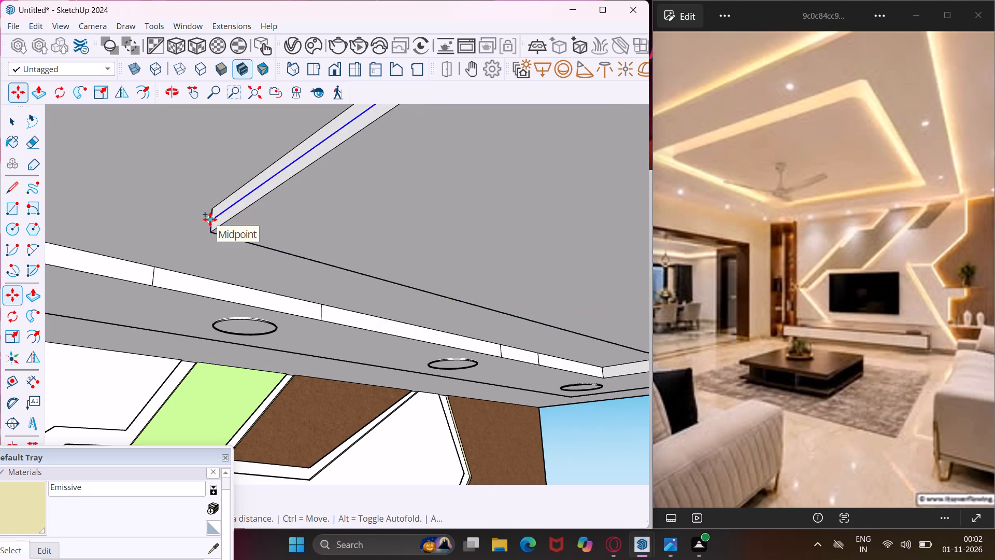
pyautogui.click(210, 219)
pyautogui.press('Escape')
pyautogui.press('space')
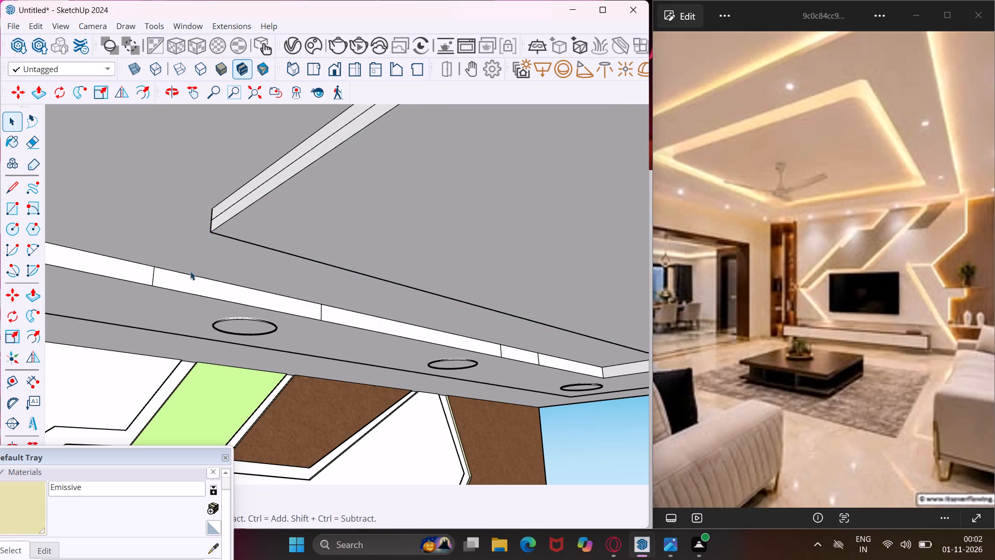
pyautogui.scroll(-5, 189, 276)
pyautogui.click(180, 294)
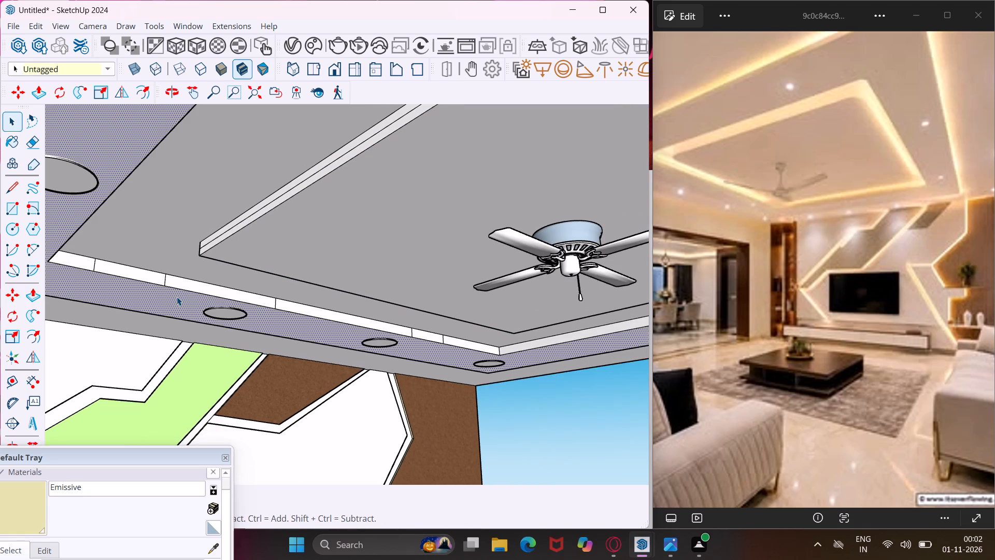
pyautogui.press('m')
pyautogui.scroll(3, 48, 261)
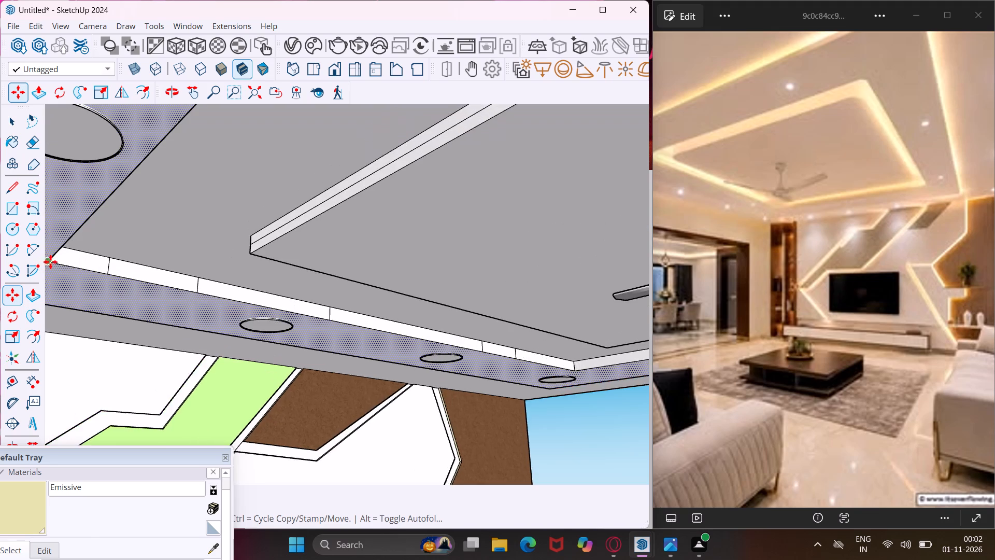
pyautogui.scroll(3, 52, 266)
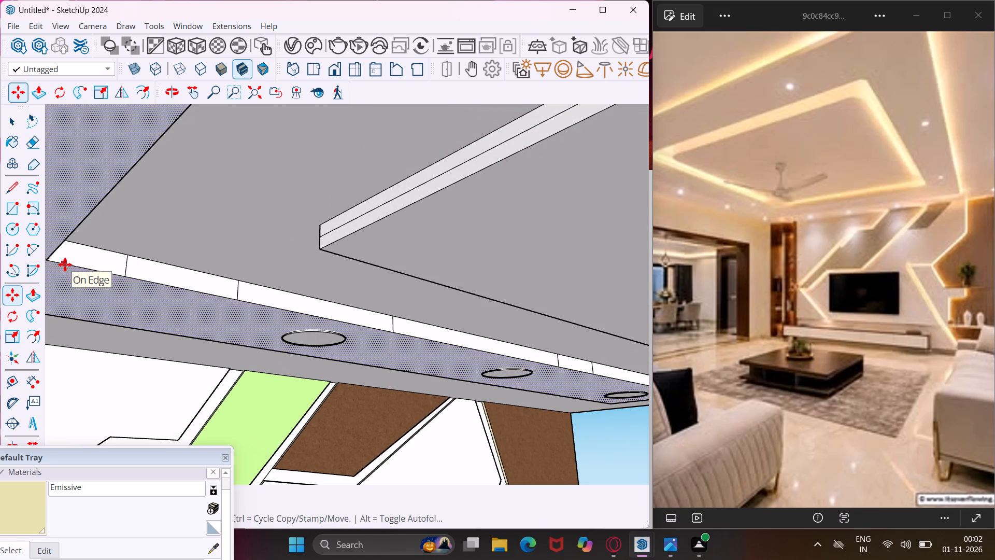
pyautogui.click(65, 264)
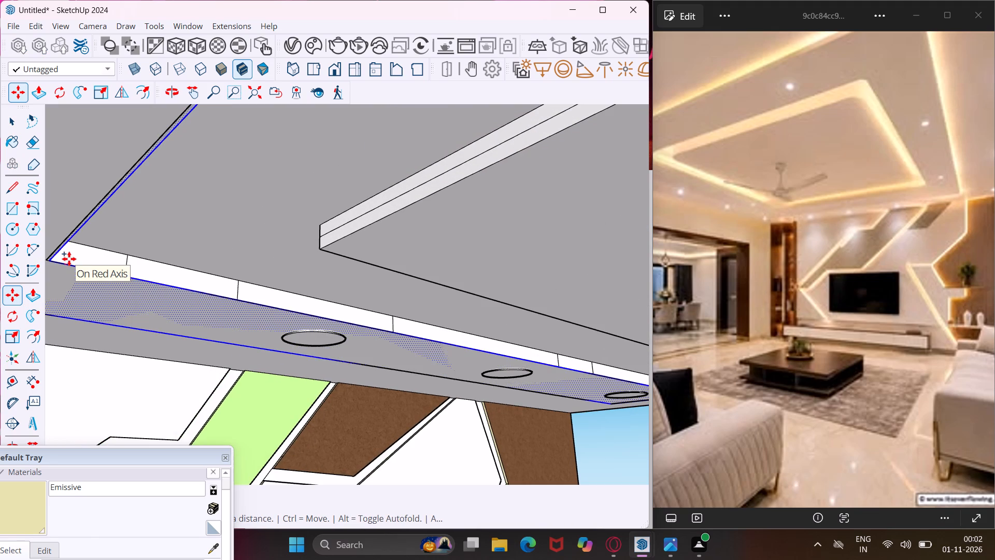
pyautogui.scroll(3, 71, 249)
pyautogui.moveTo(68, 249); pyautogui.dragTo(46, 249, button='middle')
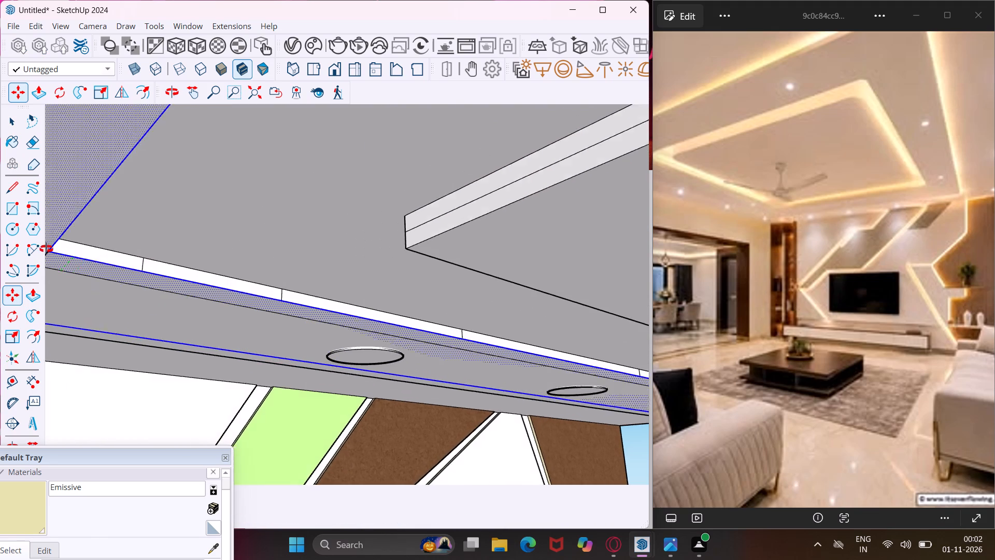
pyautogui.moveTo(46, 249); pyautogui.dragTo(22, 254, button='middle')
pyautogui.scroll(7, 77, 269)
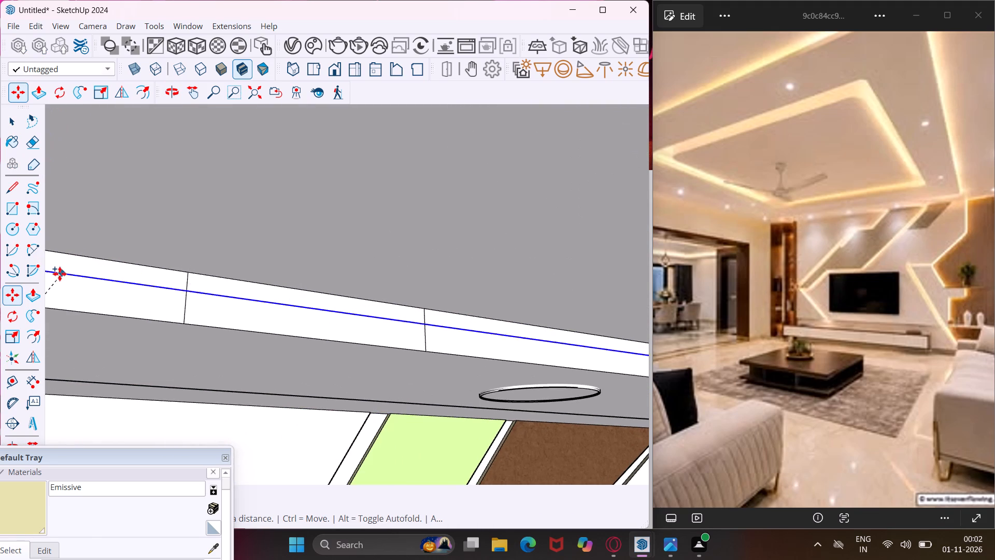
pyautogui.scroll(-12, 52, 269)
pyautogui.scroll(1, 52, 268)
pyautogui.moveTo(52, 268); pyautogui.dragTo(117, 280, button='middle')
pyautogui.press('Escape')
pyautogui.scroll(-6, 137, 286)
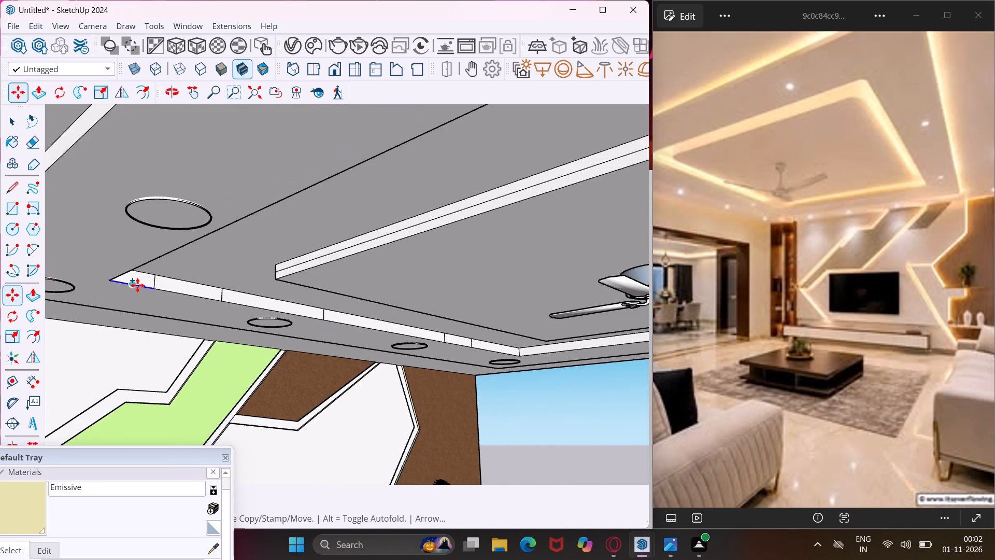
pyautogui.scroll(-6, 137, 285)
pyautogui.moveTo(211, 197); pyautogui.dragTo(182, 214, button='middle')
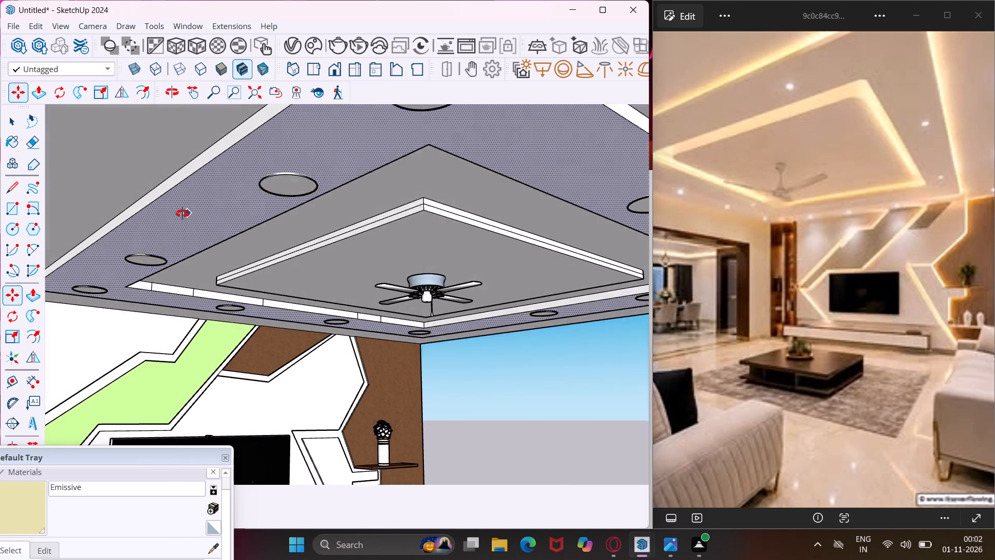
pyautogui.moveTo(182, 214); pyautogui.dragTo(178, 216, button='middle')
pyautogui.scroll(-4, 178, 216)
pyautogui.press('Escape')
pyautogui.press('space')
# Copy the ceiling's outer border face with the spotlight rings vertically to halfway up its outer edge, splitting the border's side faces.
pyautogui.scroll(2, 270, 138)
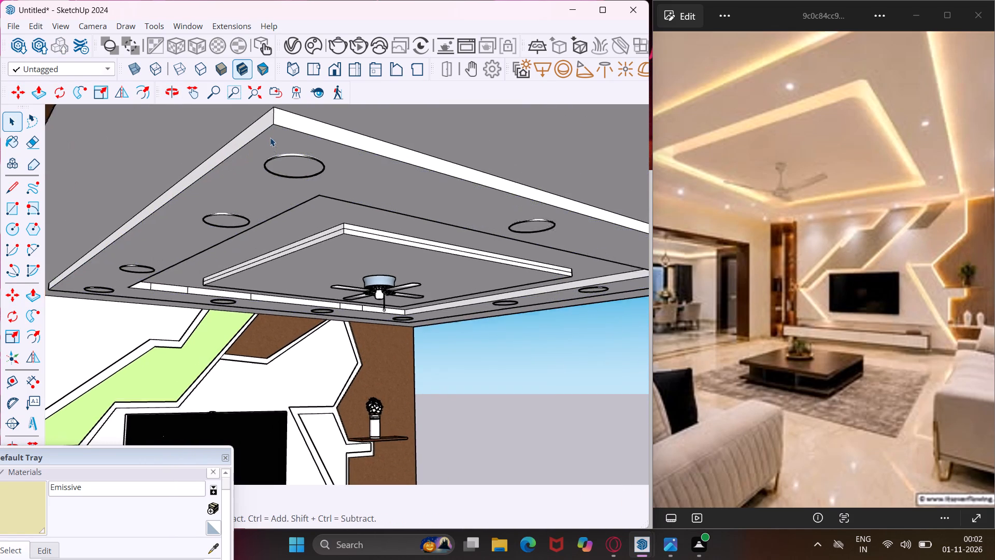
pyautogui.scroll(5, 270, 137)
pyautogui.scroll(-4, 281, 134)
pyautogui.click(281, 134)
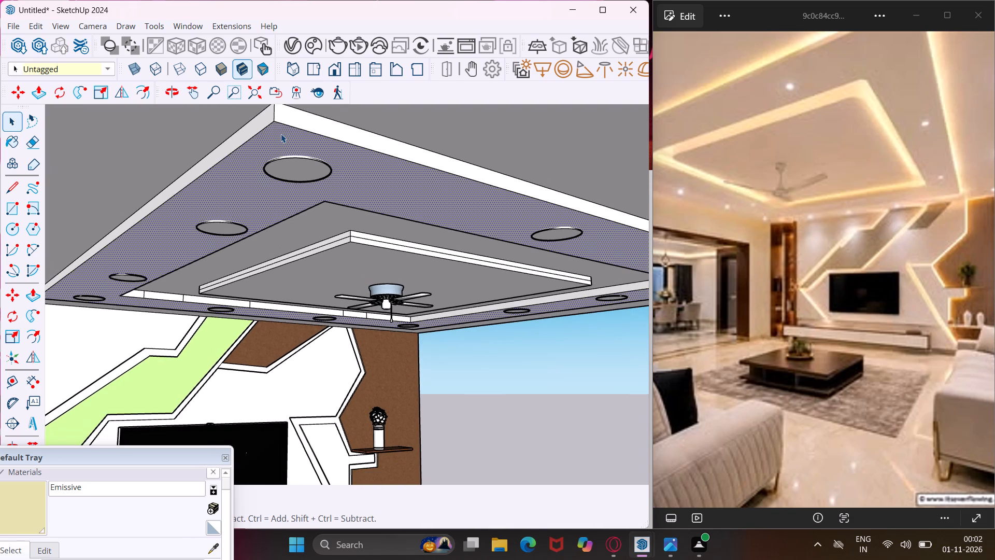
pyautogui.press('m')
pyautogui.scroll(2, 274, 116)
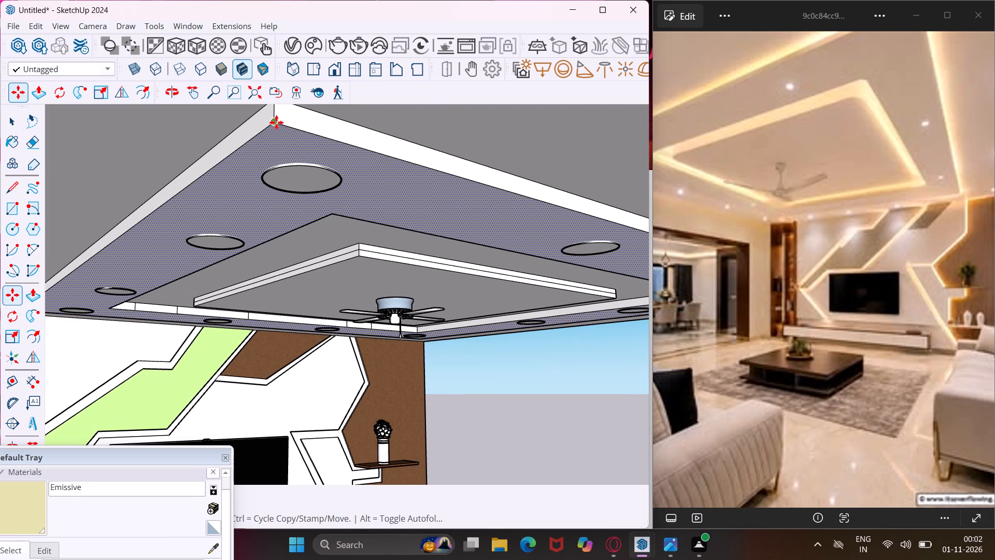
pyautogui.click(276, 123)
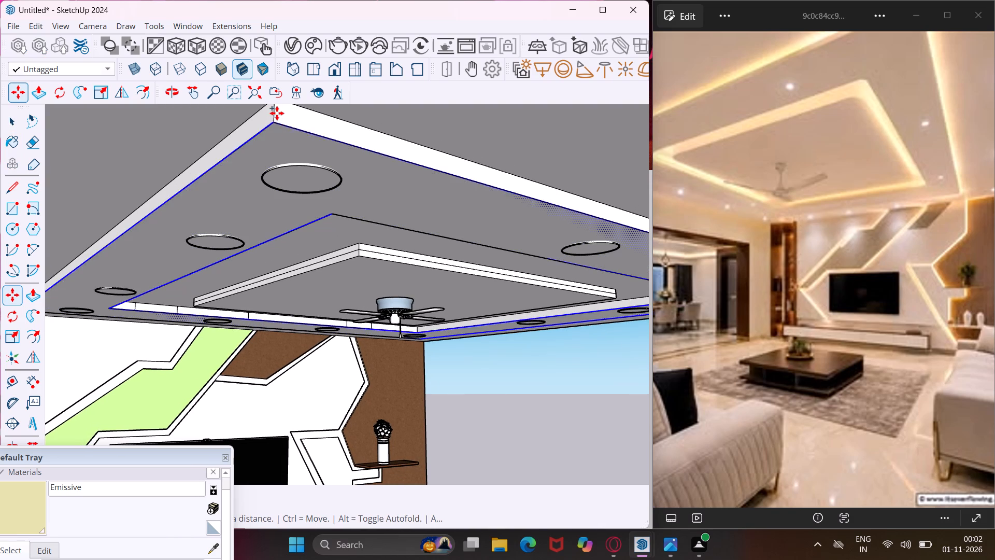
pyautogui.click(277, 111)
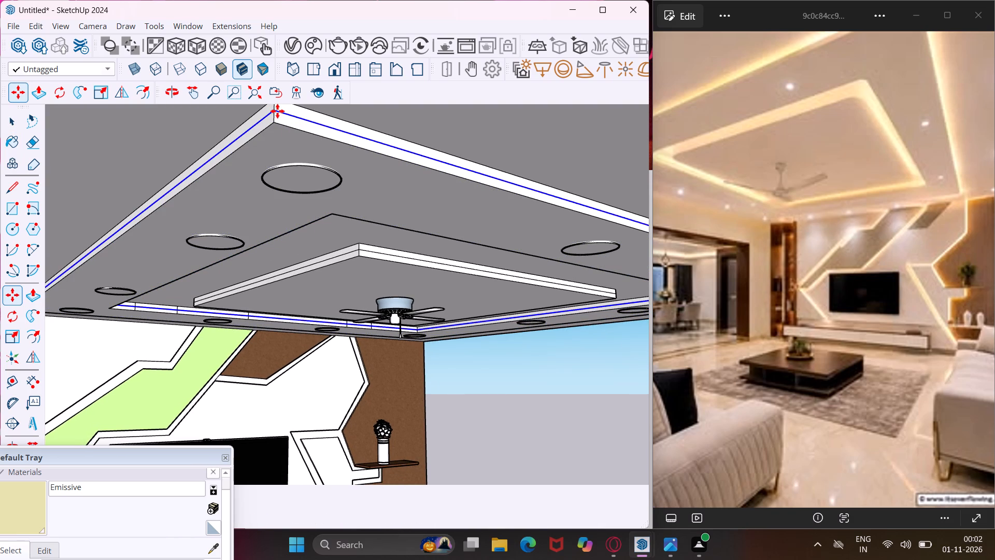
pyautogui.press('Escape')
pyautogui.press('space')
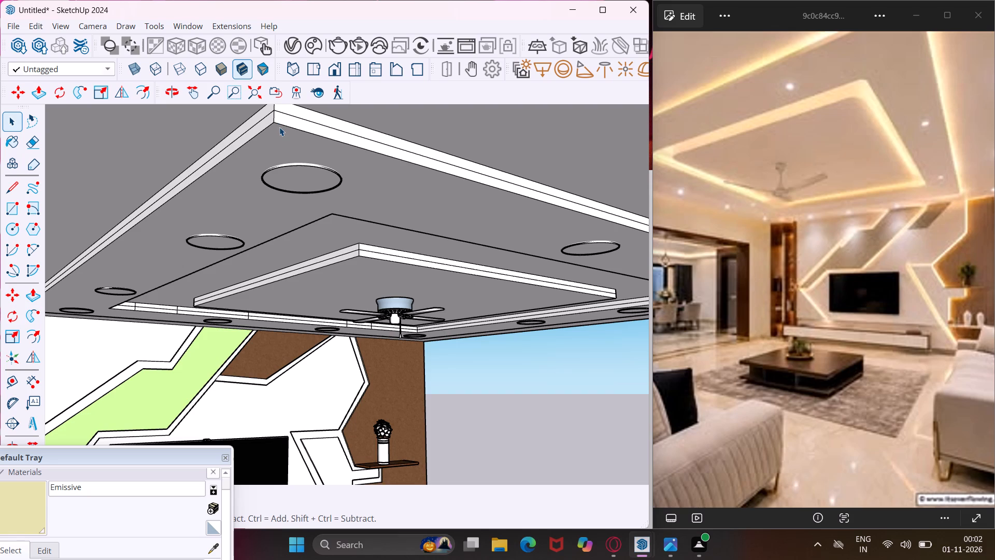
# Paint the upper half of two adjacent outer sides of the dropped ceiling border with Emissive.
pyautogui.click(17, 502)
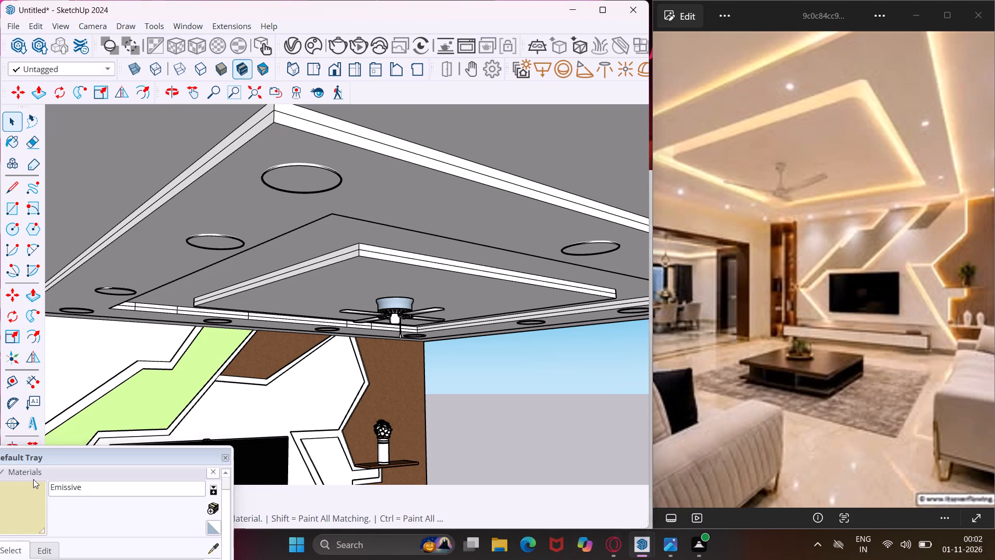
pyautogui.scroll(7, 215, 151)
pyautogui.click(216, 151)
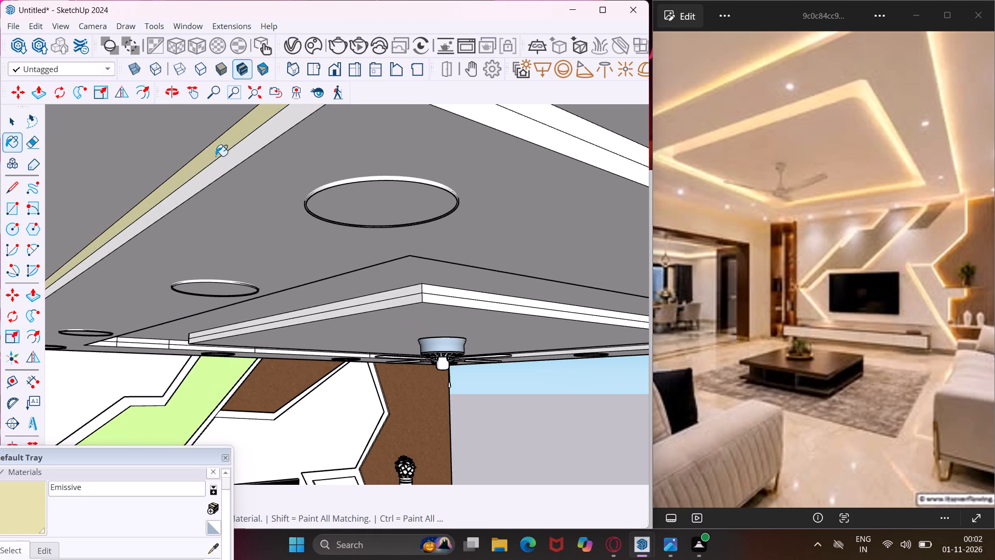
pyautogui.scroll(-8, 185, 186)
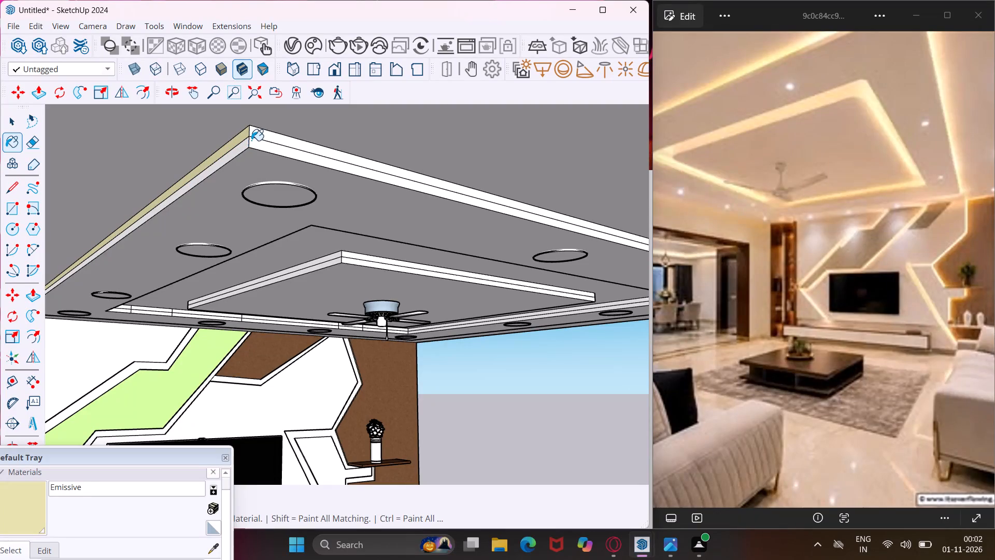
pyautogui.click(257, 136)
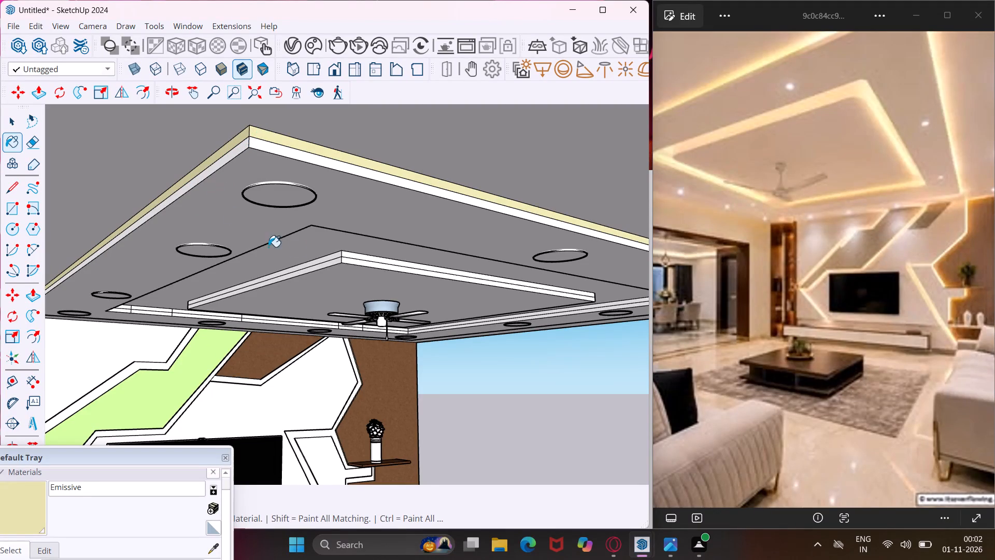
# Paint the upper half of two adjacent sides of the central ceiling panel around the fan with Emissive.
pyautogui.scroll(10, 326, 253)
pyautogui.click(331, 260)
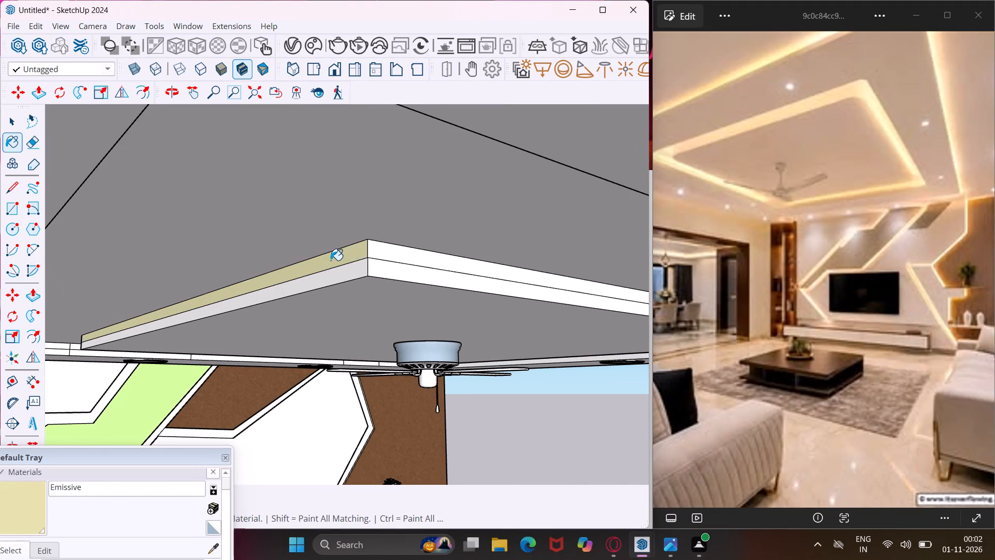
pyautogui.click(374, 257)
pyautogui.scroll(-5, 212, 285)
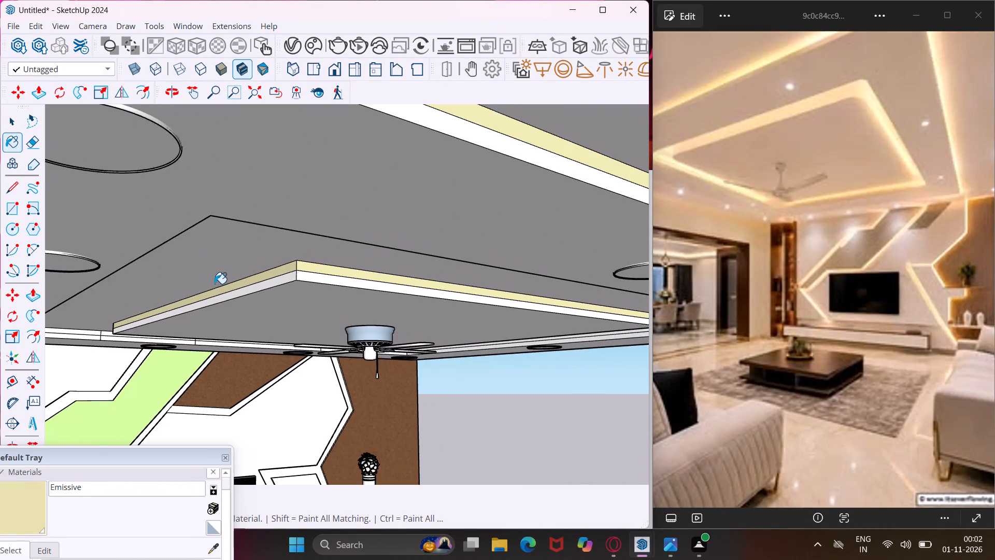
pyautogui.scroll(-3, 215, 284)
# Paint the upper half of the border's inner side and of the central fan panel's side facing it with Emissive.
pyautogui.scroll(10, 603, 319)
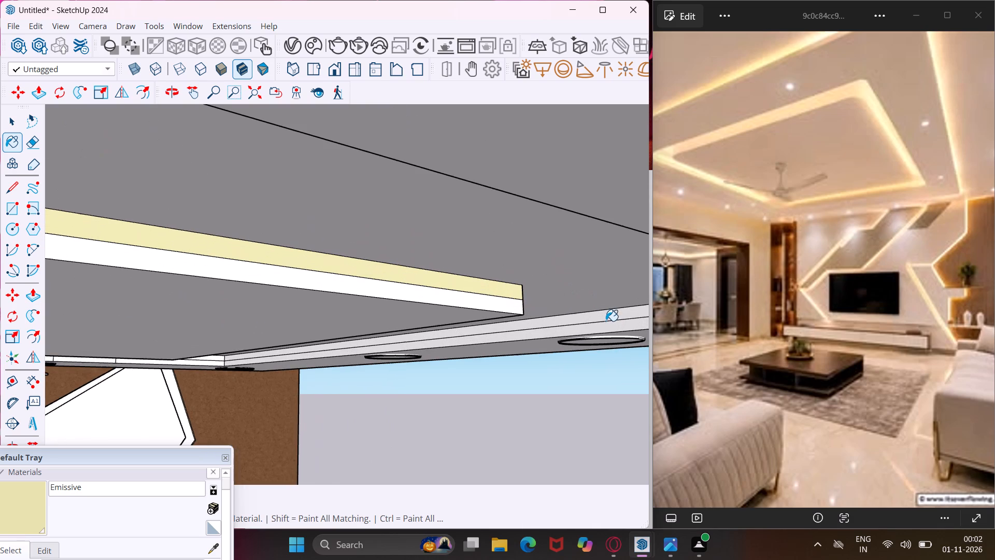
pyautogui.click(606, 319)
pyautogui.moveTo(600, 316); pyautogui.dragTo(453, 288, button='middle')
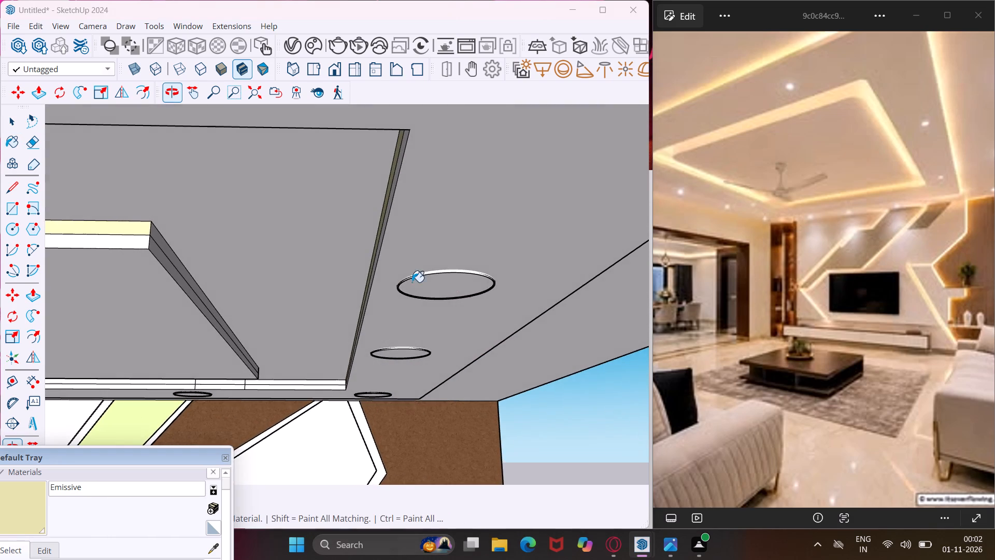
pyautogui.scroll(5, 182, 273)
pyautogui.click(170, 260)
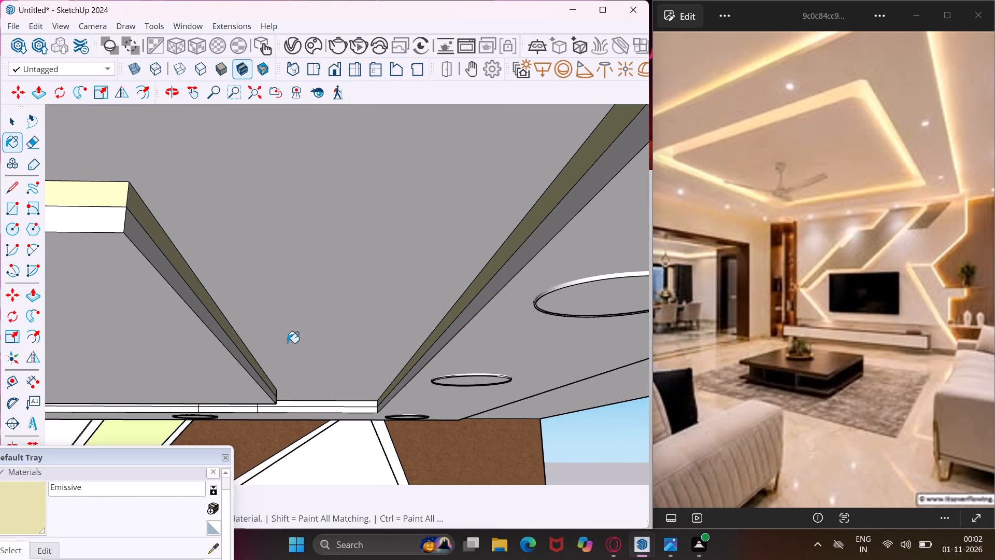
# Paint the first three upper segments of the border's inner side along the TV wall, from the painted corner, with Emissive.
pyautogui.scroll(5, 347, 414)
pyautogui.click(362, 400)
pyautogui.scroll(1, 362, 400)
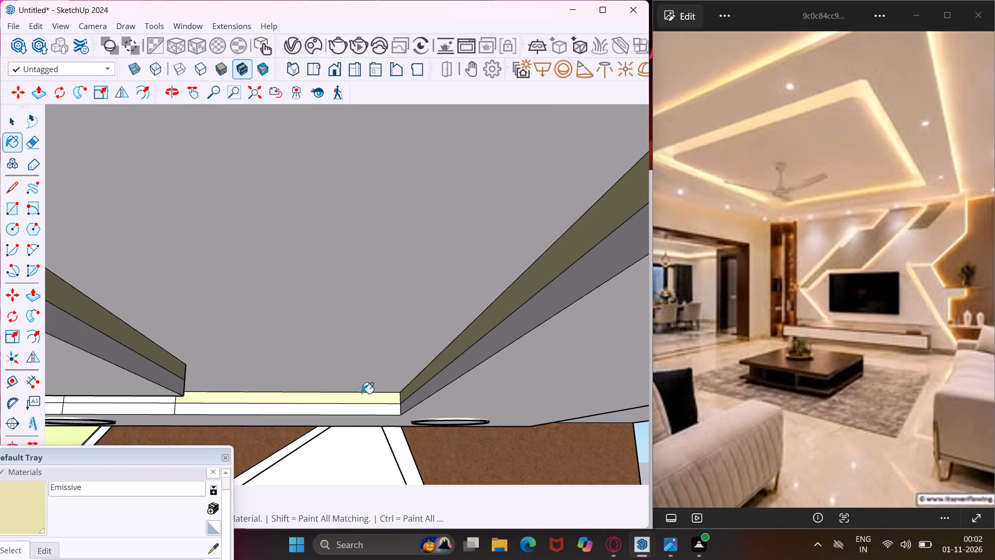
pyautogui.scroll(-5, 362, 394)
pyautogui.scroll(7, 182, 404)
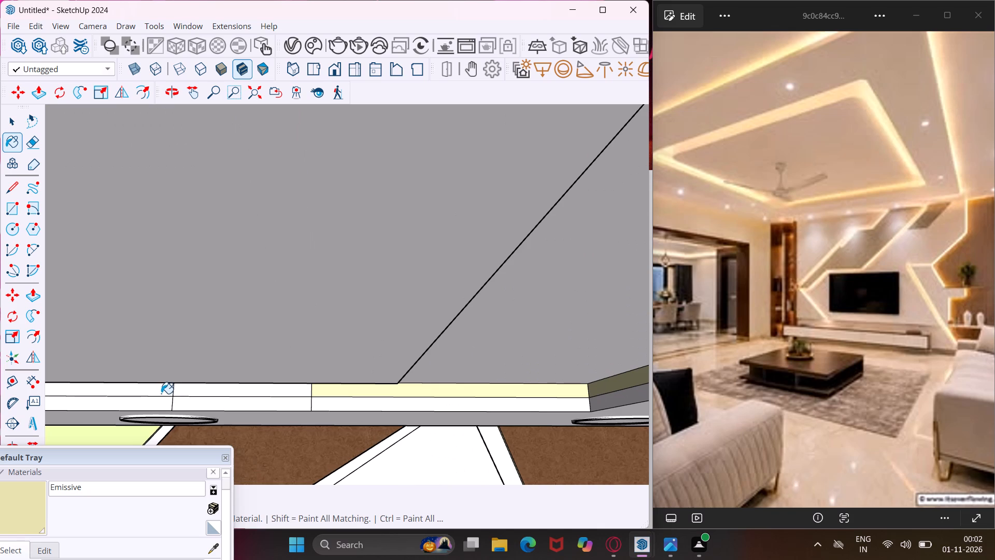
pyautogui.click(161, 394)
pyautogui.click(197, 392)
# Paint the remaining upper segments of the inner side along the TV wall and the adjoining inner side's upper half with Emissive.
pyautogui.scroll(-6, 367, 377)
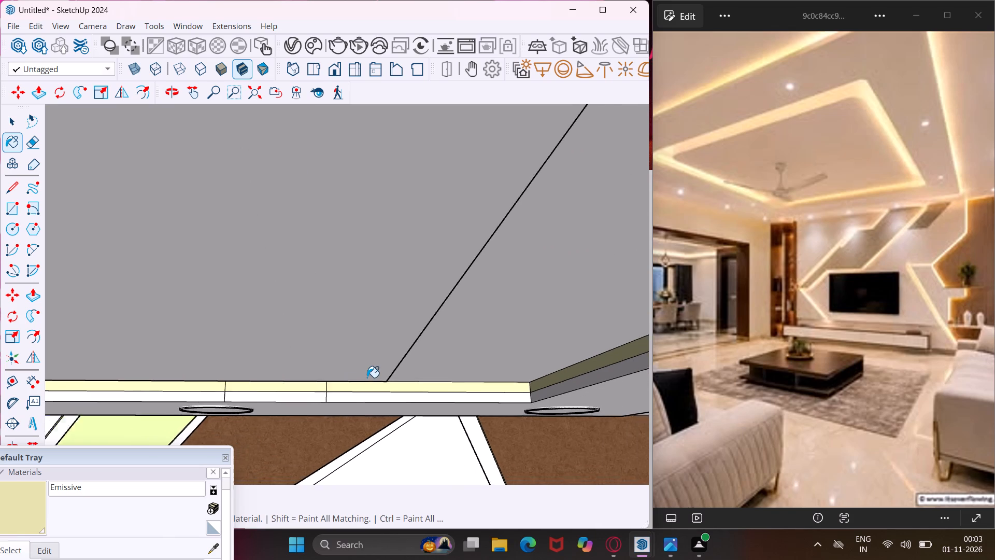
pyautogui.scroll(-15, 367, 377)
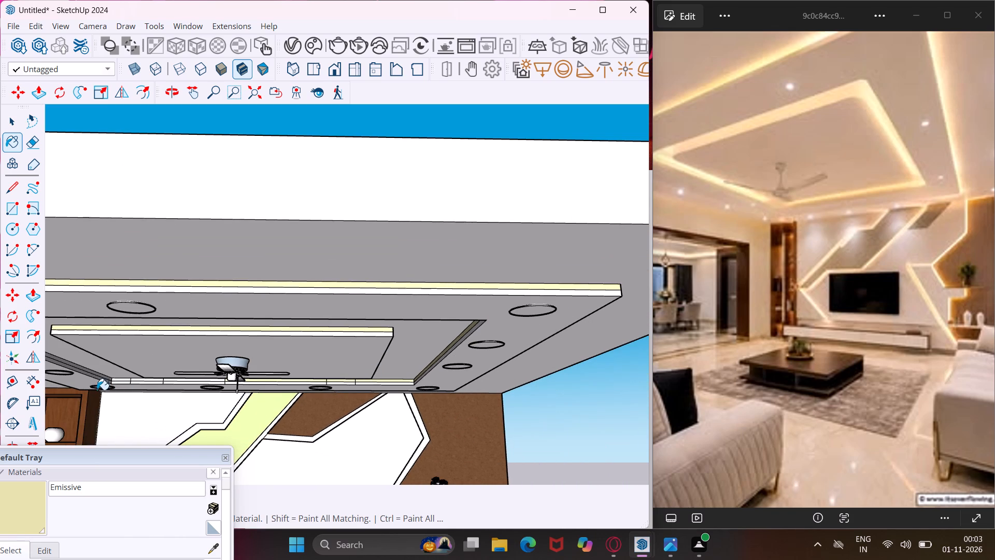
pyautogui.scroll(16, 117, 384)
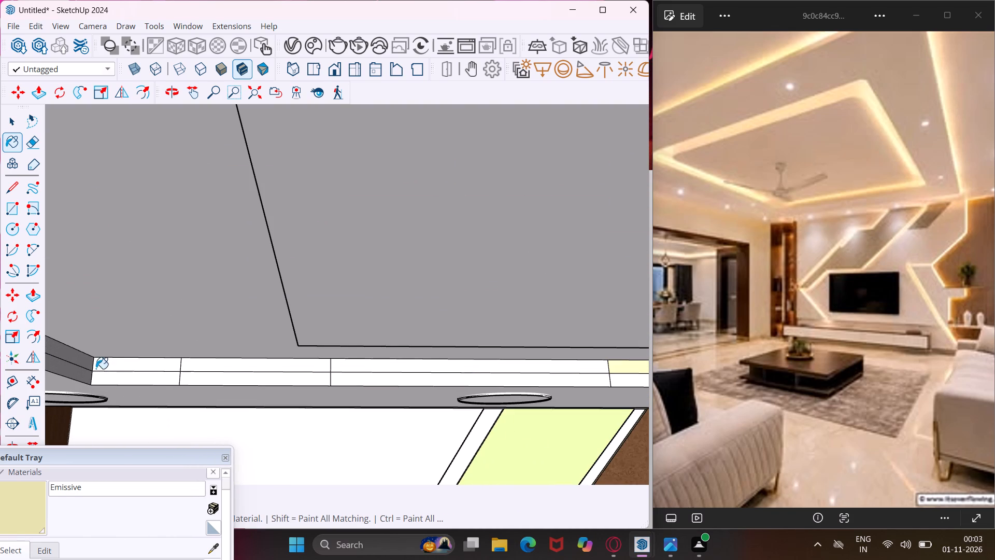
pyautogui.click(86, 364)
pyautogui.click(110, 367)
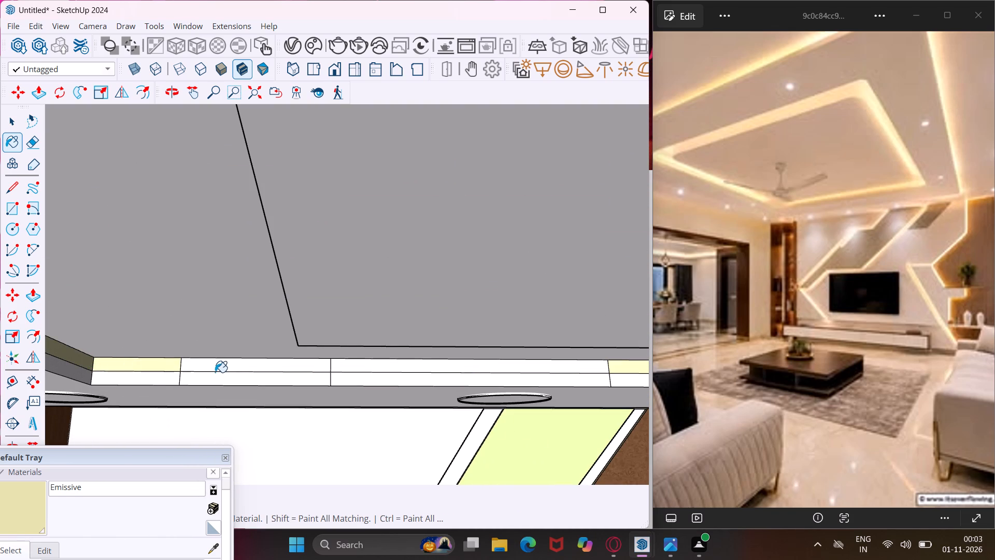
pyautogui.click(218, 366)
pyautogui.click(361, 370)
# Paint the upper half of the dropped ceiling border's third outer side with Emissive.
pyautogui.scroll(-3, 411, 370)
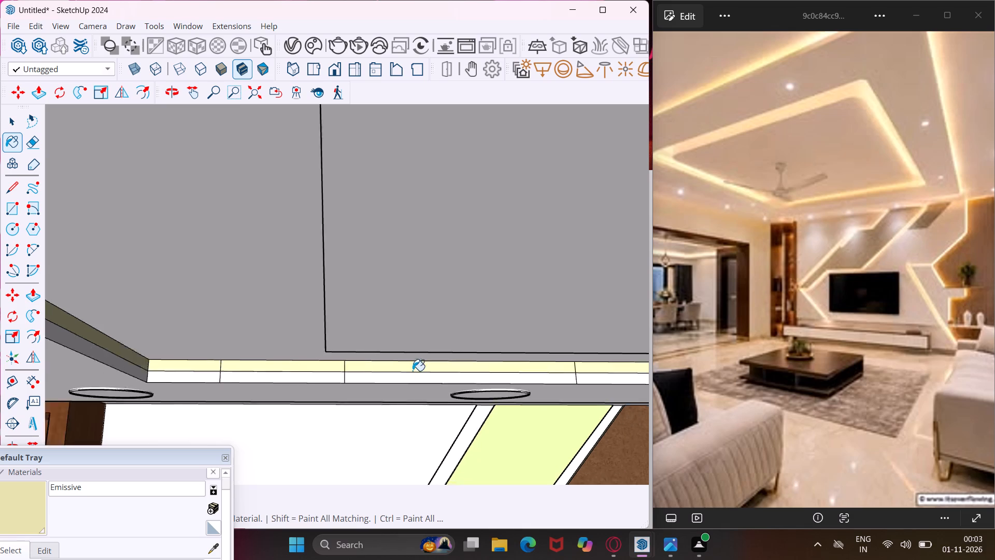
pyautogui.scroll(-13, 413, 371)
pyautogui.moveTo(413, 369); pyautogui.dragTo(230, 377, button='middle')
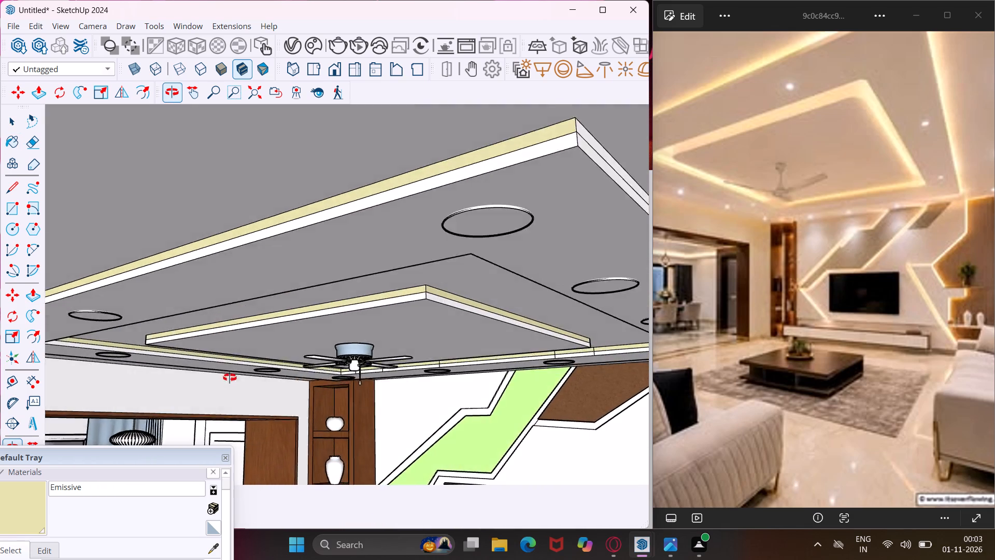
pyautogui.moveTo(230, 377); pyautogui.dragTo(194, 390, button='middle')
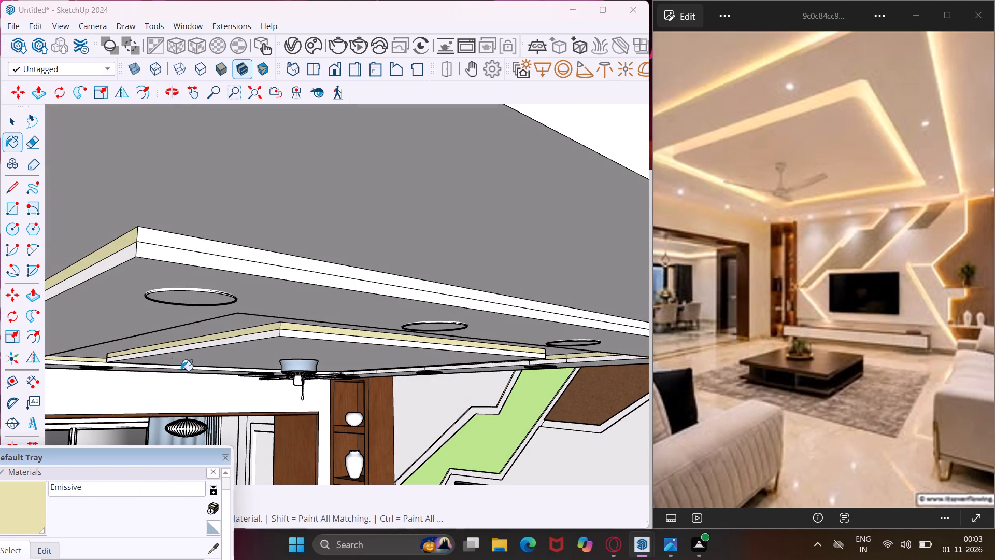
pyautogui.click(174, 245)
# Paint the upper segments of the ceiling border's outer side facing the TV wall with Emissive.
pyautogui.scroll(-4, 157, 309)
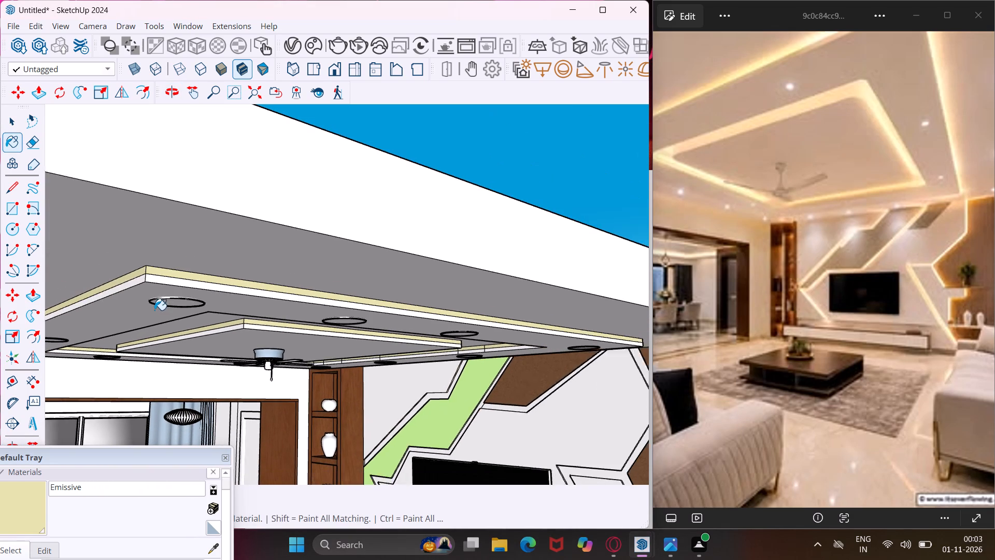
pyautogui.scroll(-2, 154, 310)
pyautogui.moveTo(518, 345); pyautogui.dragTo(301, 311, button='middle')
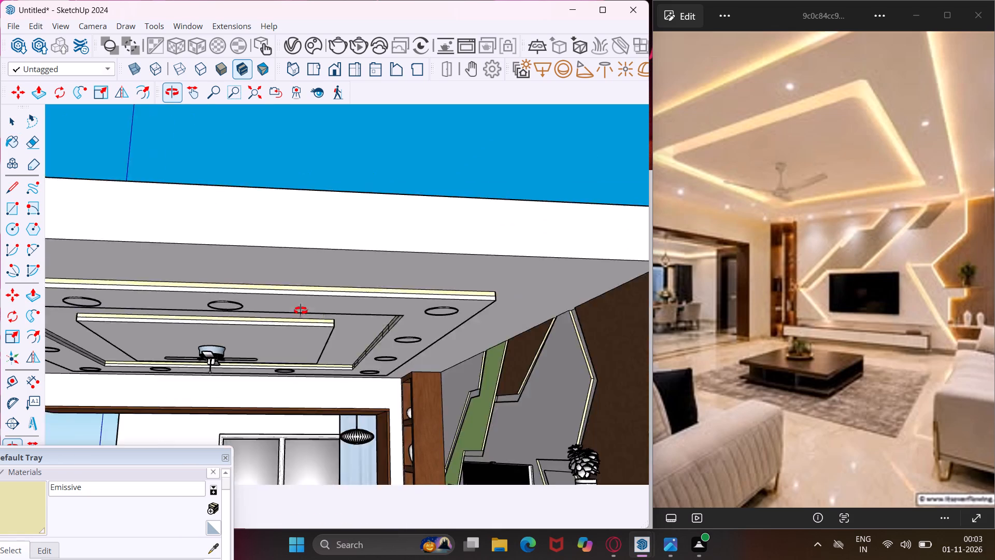
pyautogui.moveTo(301, 311); pyautogui.dragTo(262, 297, button='middle')
pyautogui.scroll(11, 309, 266)
pyautogui.click(342, 247)
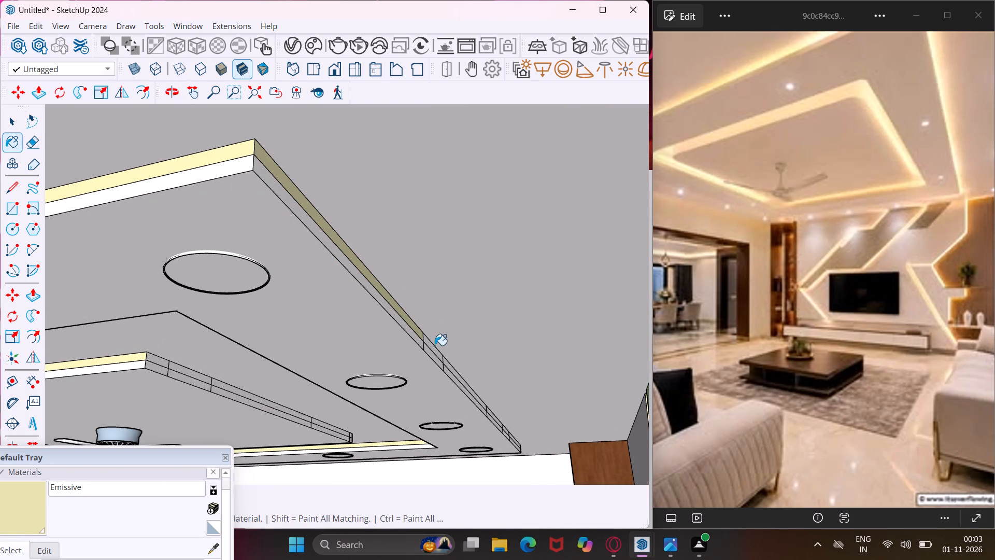
pyautogui.click(433, 349)
pyautogui.click(447, 366)
pyautogui.scroll(11, 491, 408)
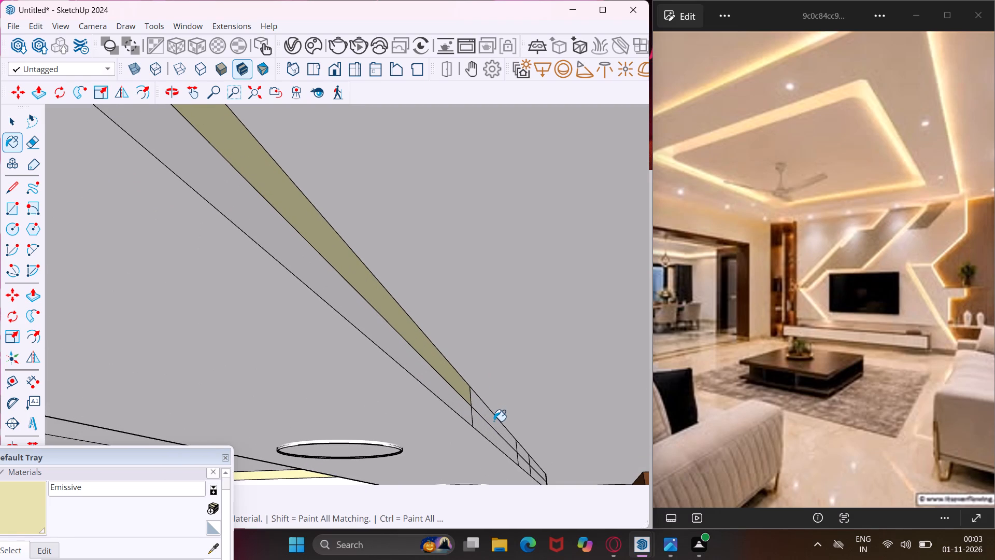
pyautogui.click(494, 421)
pyautogui.click(523, 451)
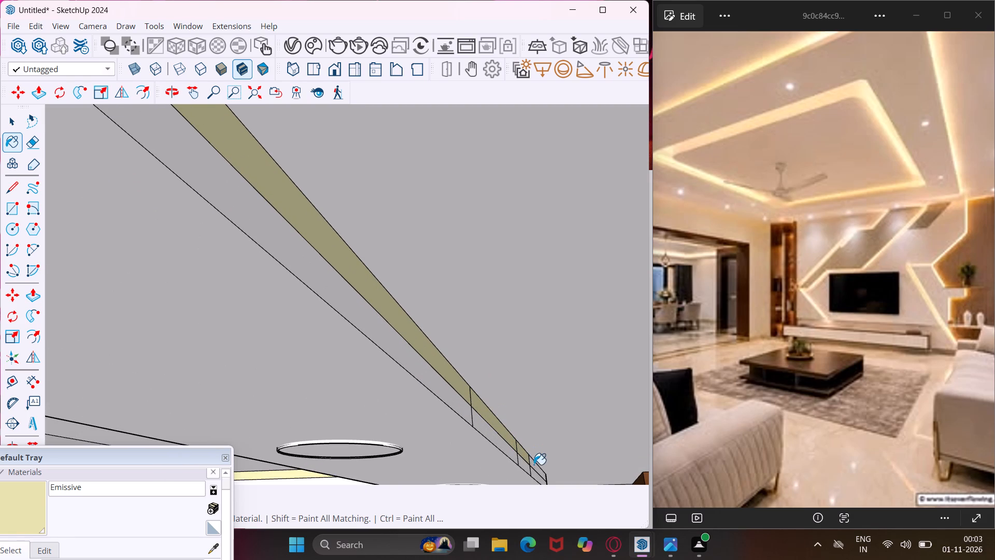
pyautogui.click(535, 465)
# Paint the upper segments of the central ceiling panel's side facing the TV wall with Emissive.
pyautogui.moveTo(515, 453); pyautogui.dragTo(661, 452, button='middle')
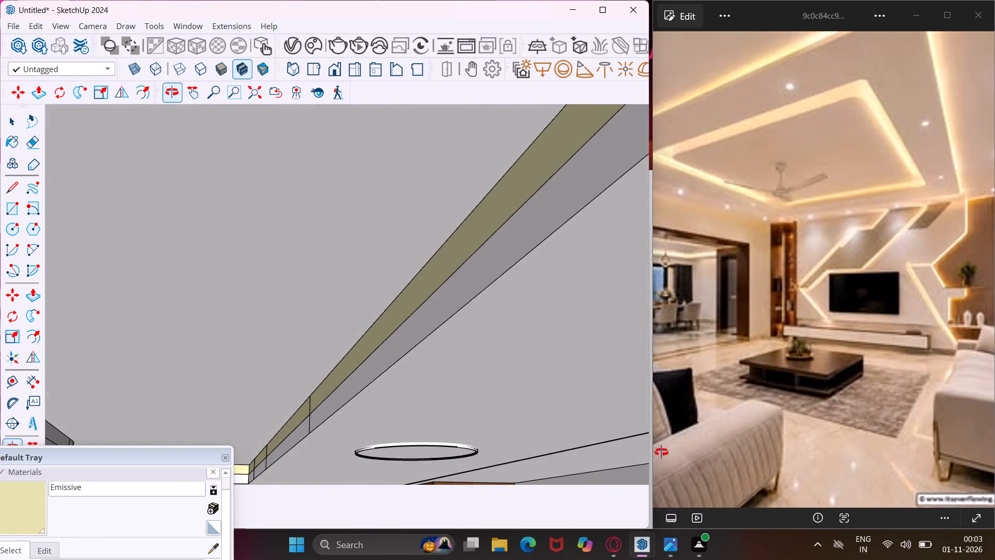
pyautogui.moveTo(661, 452); pyautogui.dragTo(663, 453, button='middle')
pyautogui.scroll(-12, 537, 338)
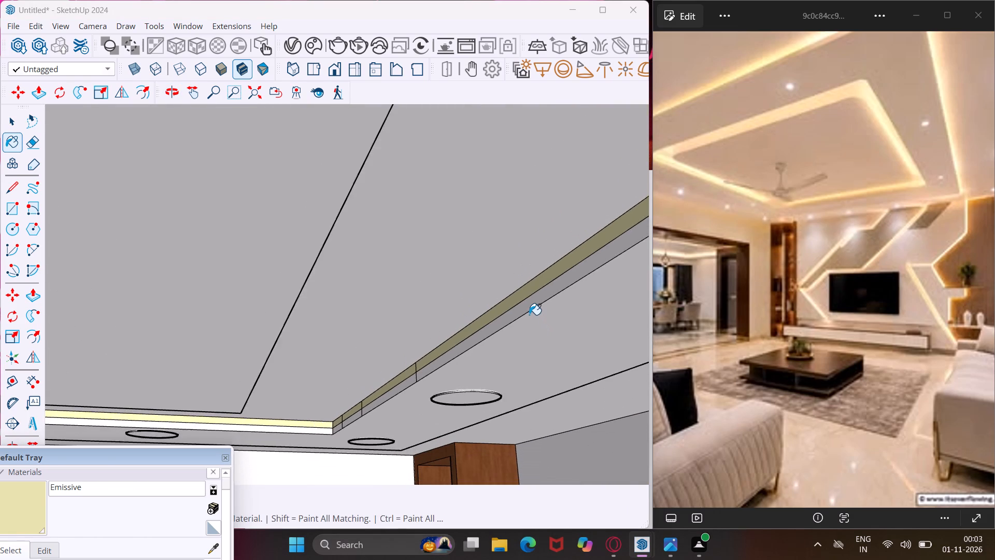
pyautogui.scroll(-4, 529, 315)
pyautogui.moveTo(518, 312); pyautogui.dragTo(393, 306, button='middle')
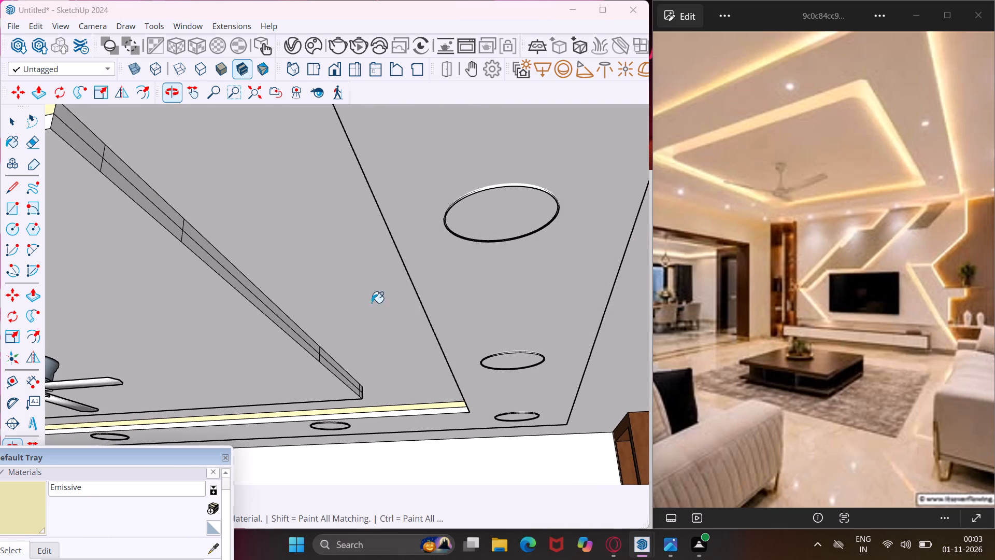
pyautogui.click(84, 138)
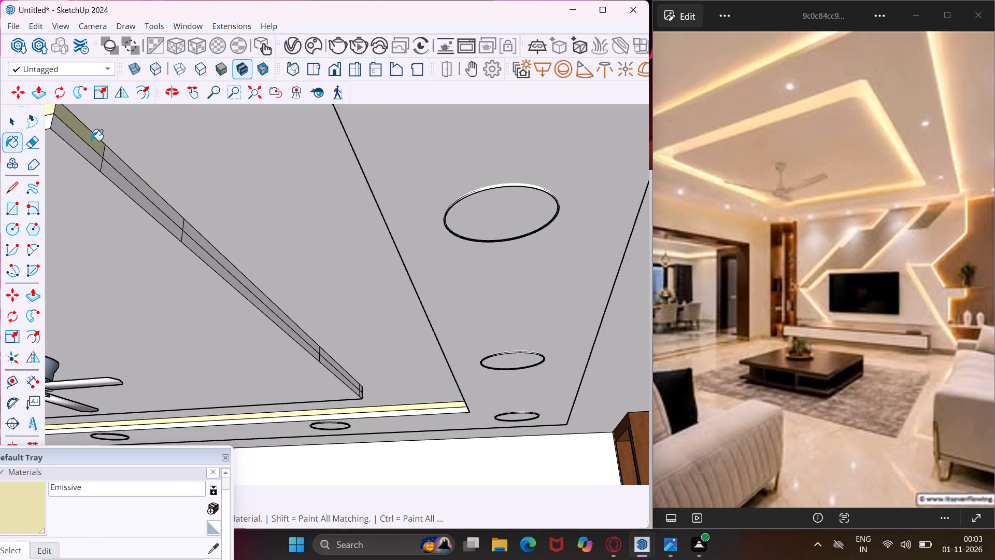
pyautogui.click(110, 164)
pyautogui.click(155, 198)
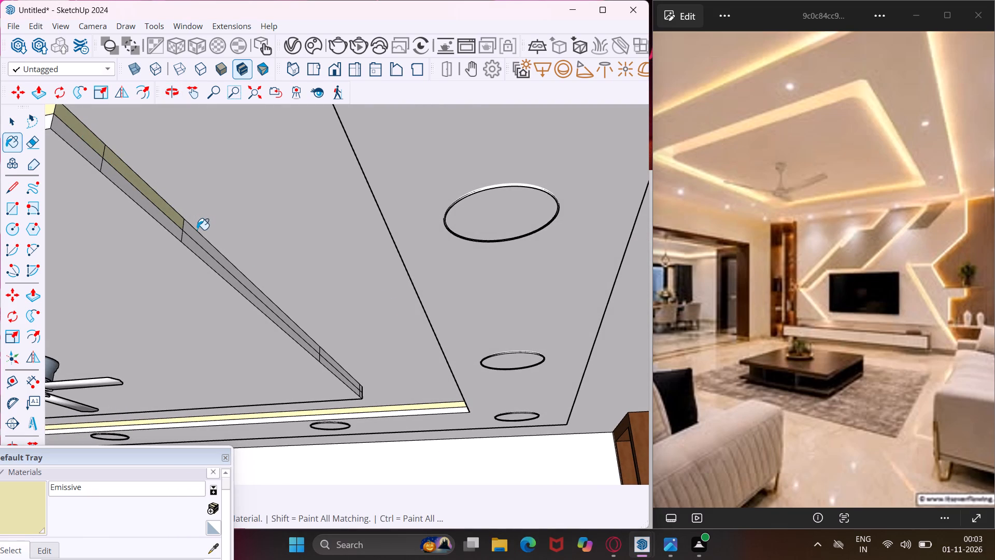
pyautogui.click(194, 235)
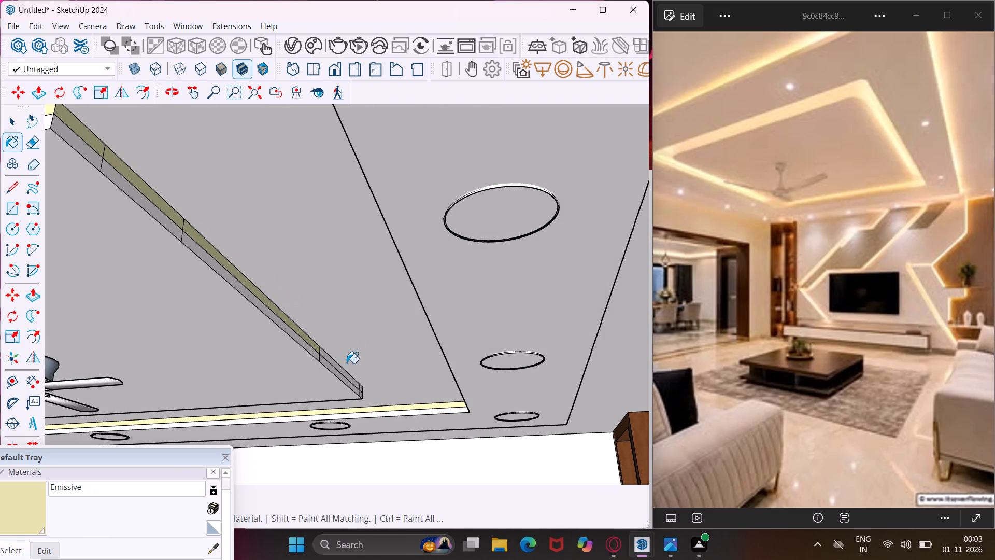
pyautogui.click(339, 365)
pyautogui.scroll(5, 355, 376)
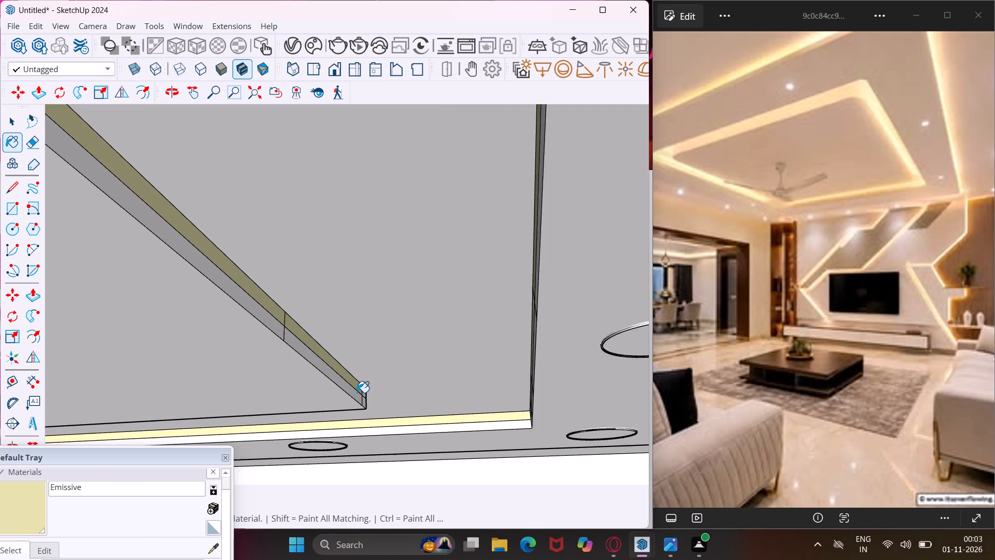
pyautogui.scroll(5, 357, 393)
pyautogui.click(364, 395)
pyautogui.moveTo(365, 395); pyautogui.dragTo(401, 403, button='middle')
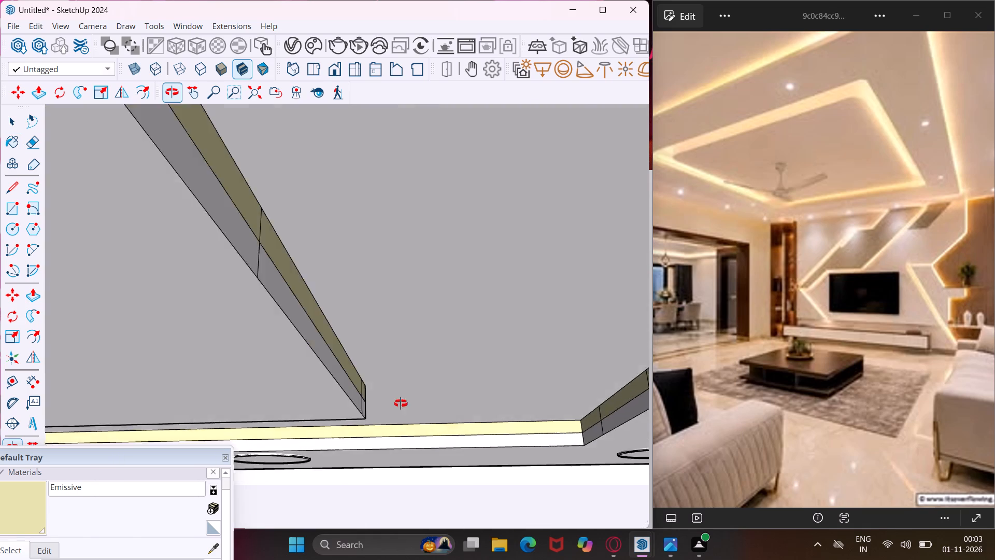
pyautogui.moveTo(401, 403); pyautogui.dragTo(568, 404, button='middle')
pyautogui.scroll(-11, 540, 381)
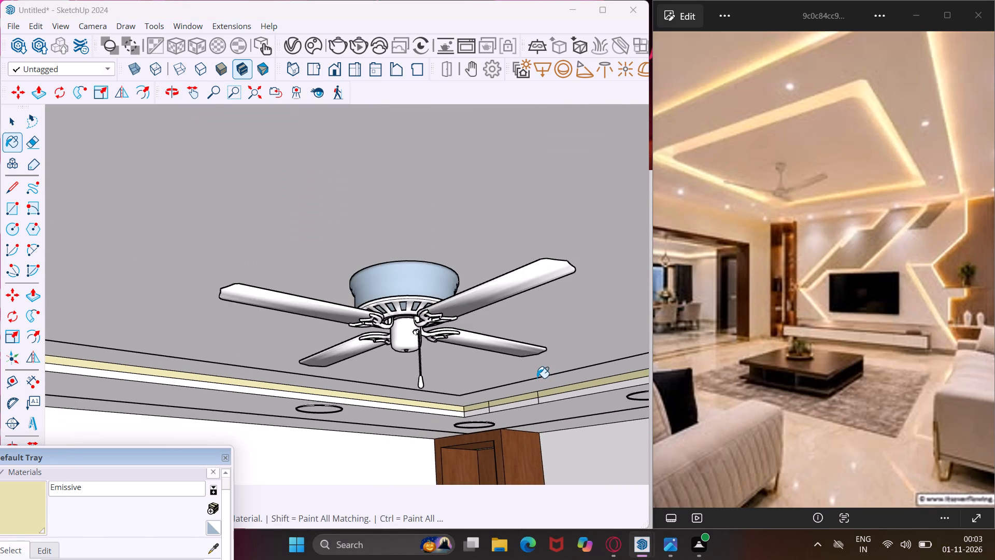
pyautogui.scroll(-10, 537, 378)
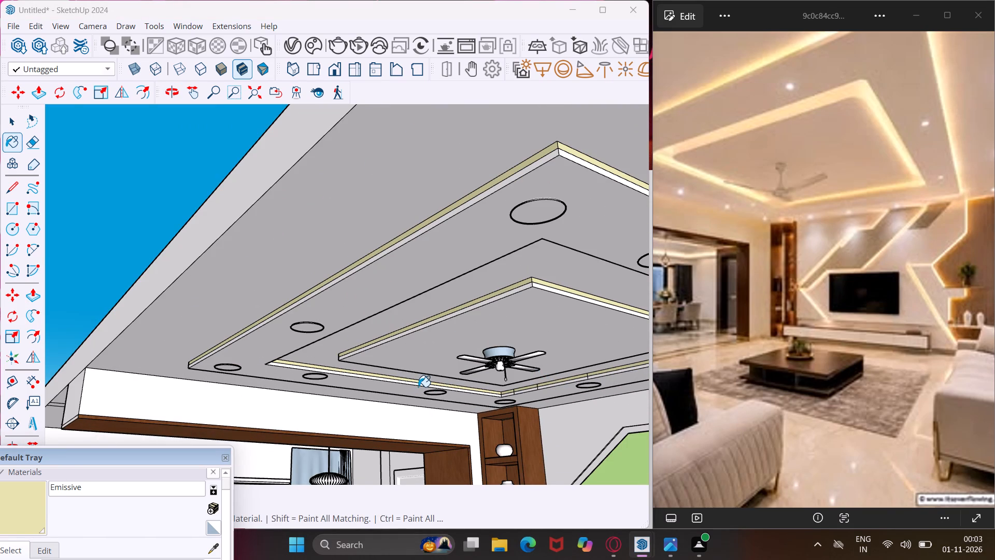
pyautogui.scroll(-5, 418, 387)
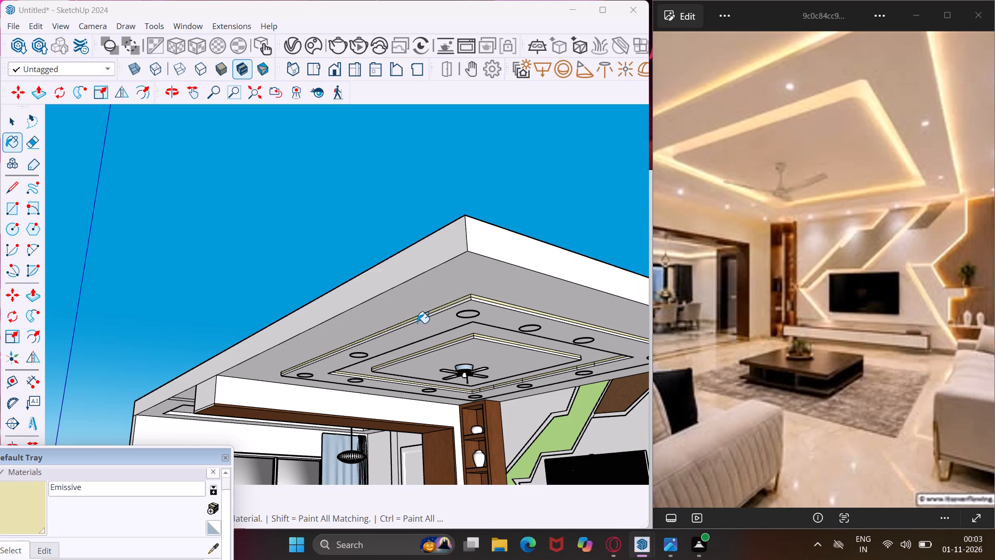
pyautogui.press('Escape')
pyautogui.press('space')
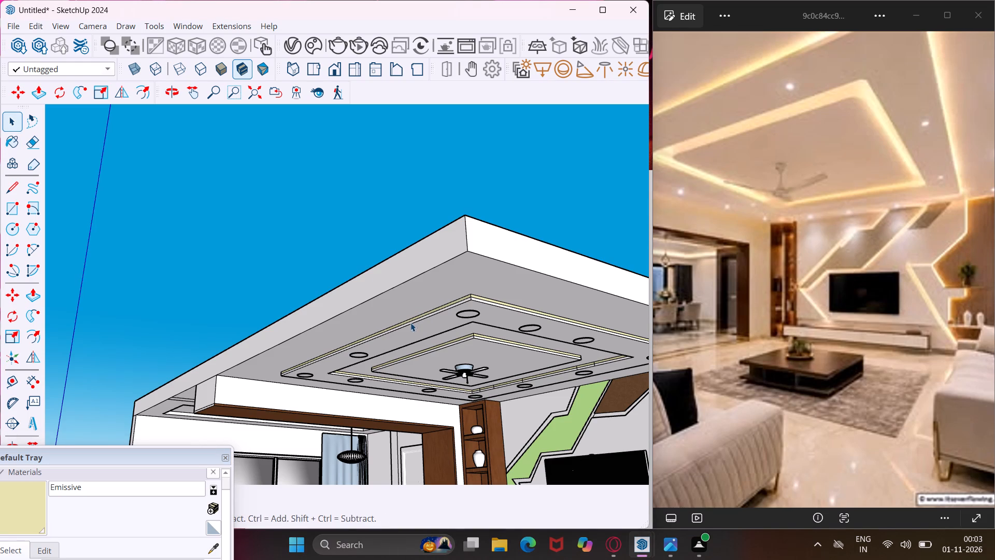
# Examine the whole room and its ceiling strips from the open corner facing the shelf unit and TV wall.
pyautogui.scroll(-12, 373, 300)
pyautogui.moveTo(393, 311); pyautogui.dragTo(395, 373, button='middle')
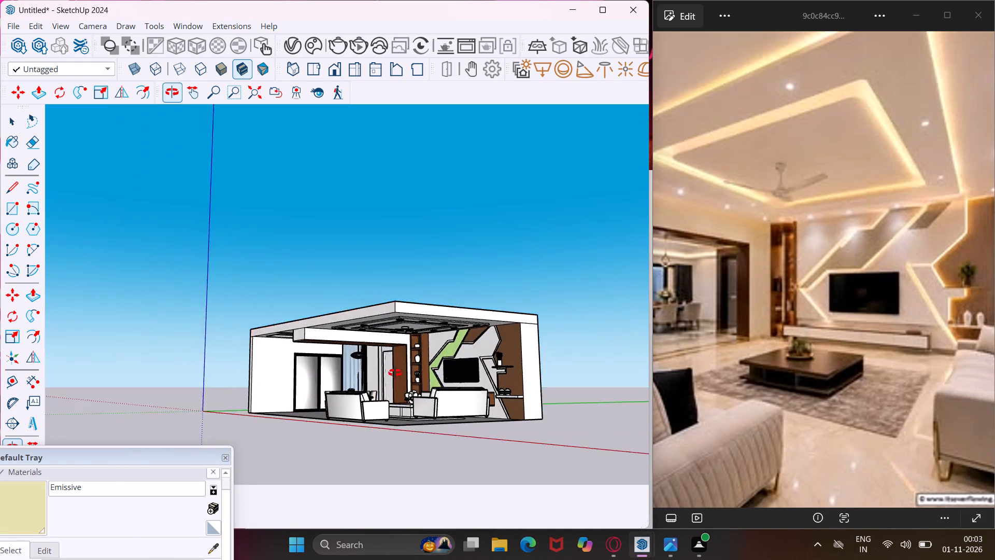
pyautogui.moveTo(395, 373); pyautogui.dragTo(404, 433, button='middle')
pyautogui.scroll(2, 408, 356)
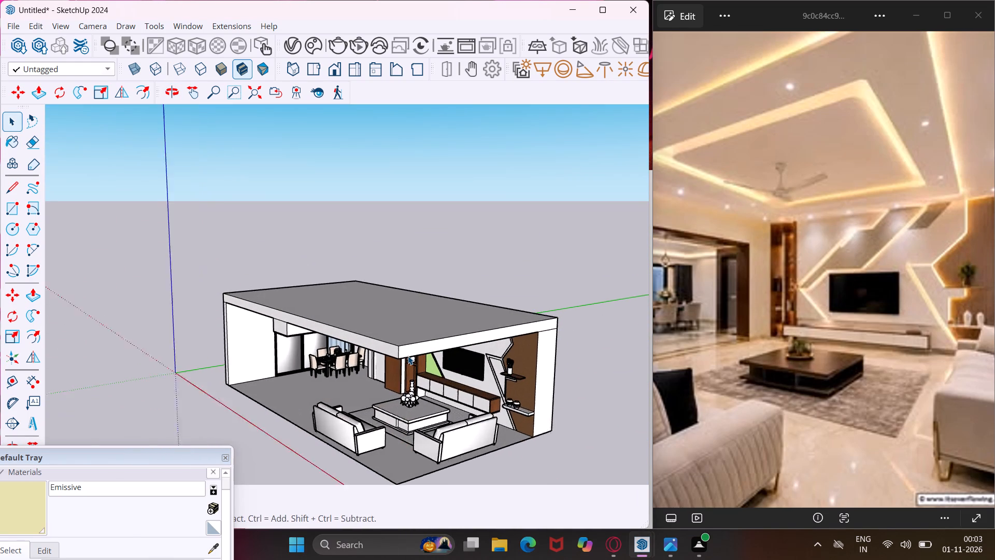
pyautogui.scroll(6, 408, 356)
pyautogui.moveTo(408, 356); pyautogui.dragTo(425, 295, button='middle')
pyautogui.scroll(1, 408, 356)
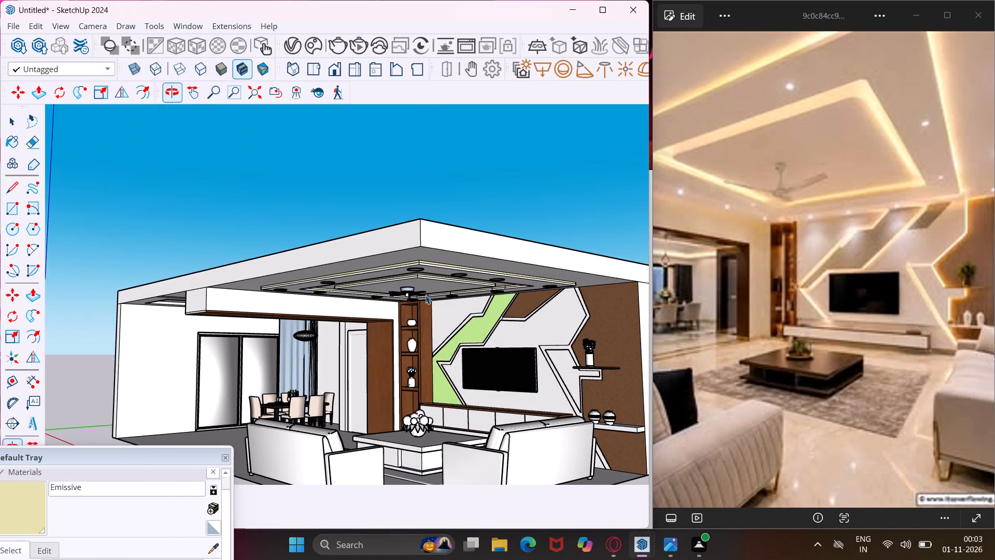
pyautogui.scroll(-9, 403, 280)
pyautogui.scroll(5, 420, 327)
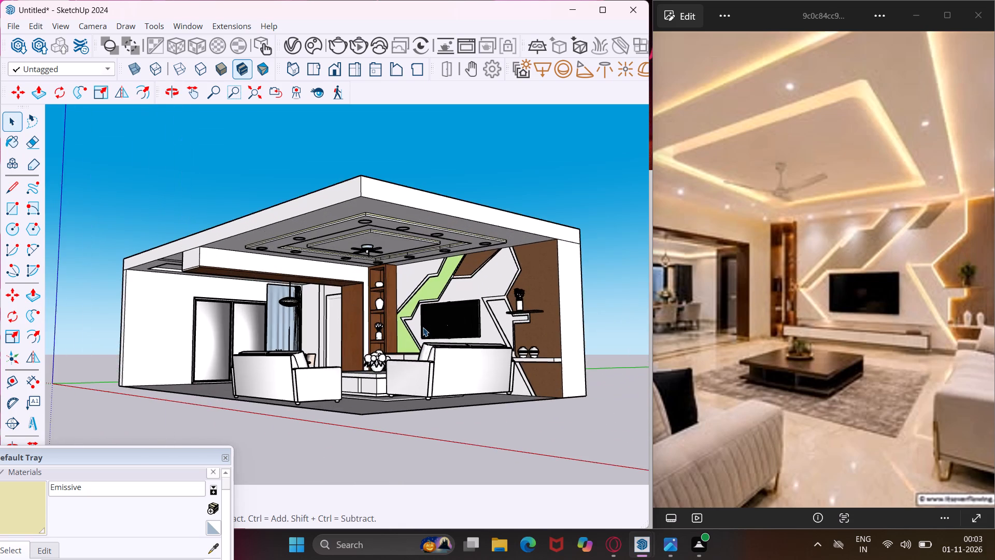
pyautogui.scroll(5, 423, 327)
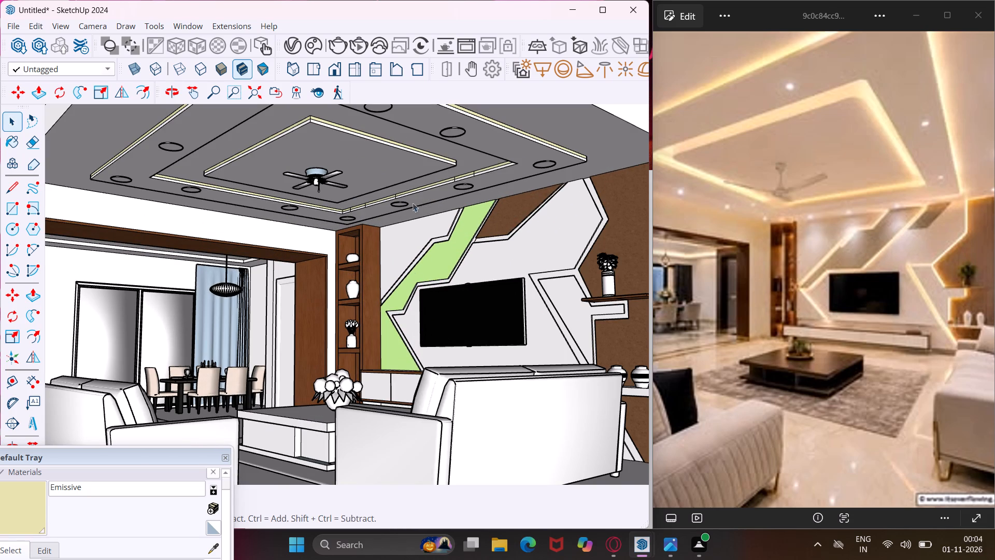
# Turn on Safe Frame in the V-Ray render settings and set the aspect ratio to 4:3 - Picture.
pyautogui.click(290, 45)
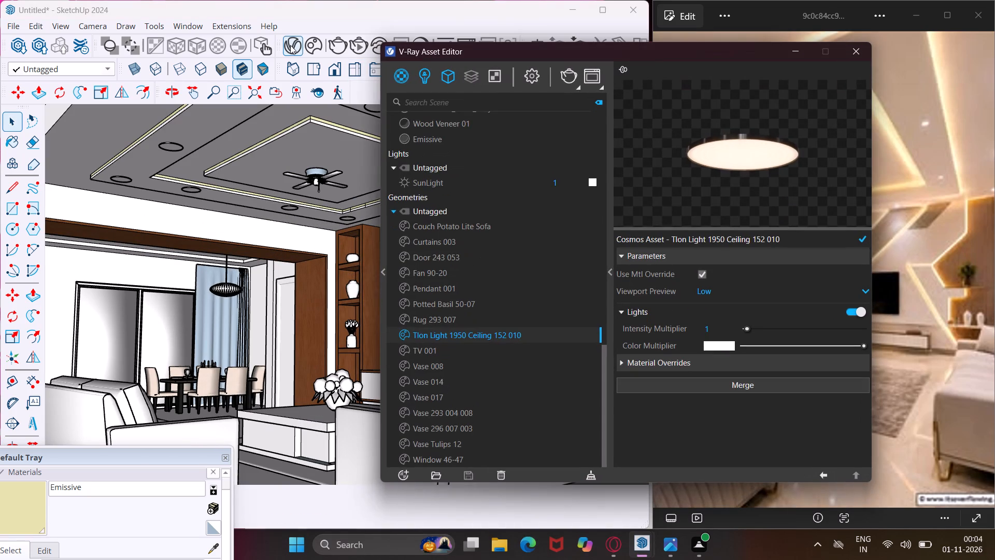
pyautogui.click(529, 79)
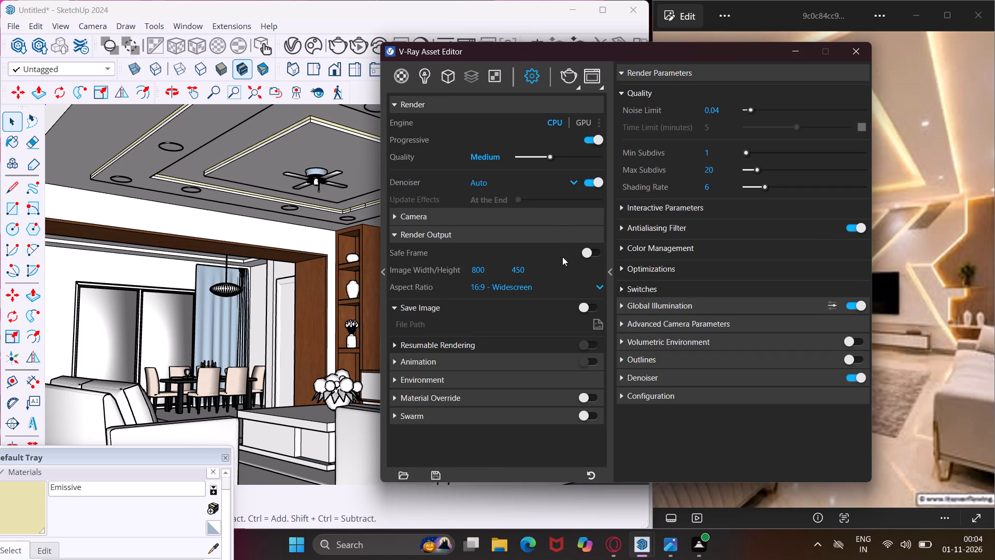
pyautogui.click(583, 249)
pyautogui.click(599, 285)
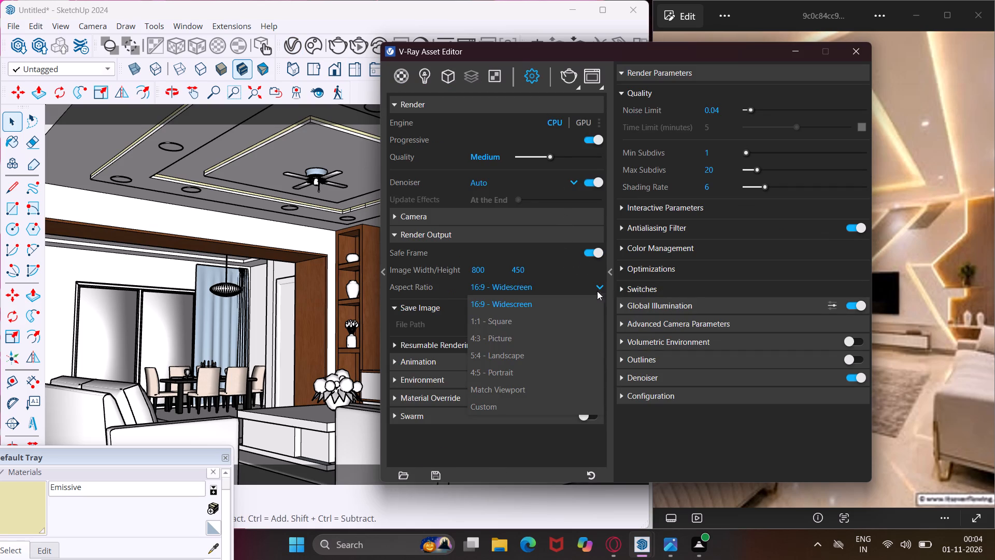
pyautogui.click(571, 338)
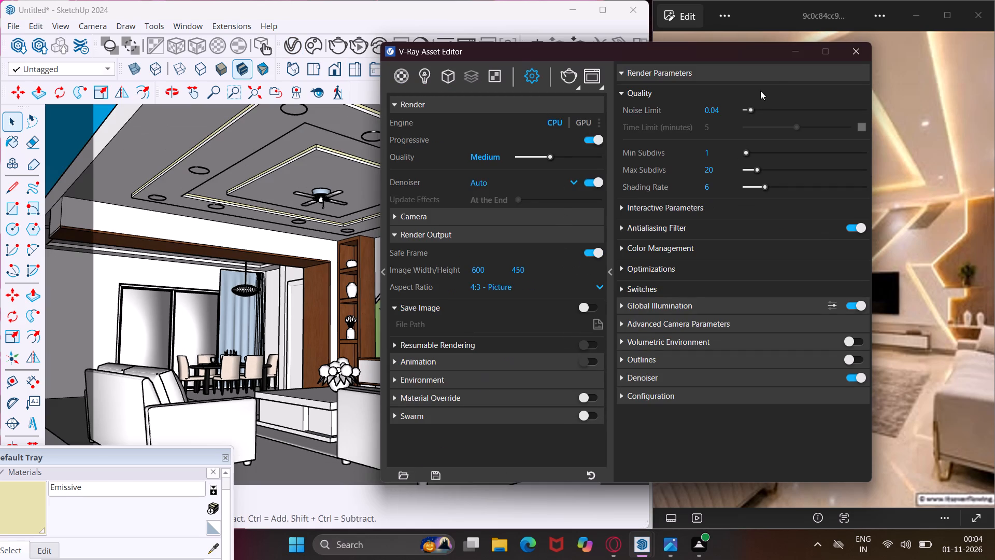
pyautogui.click(789, 55)
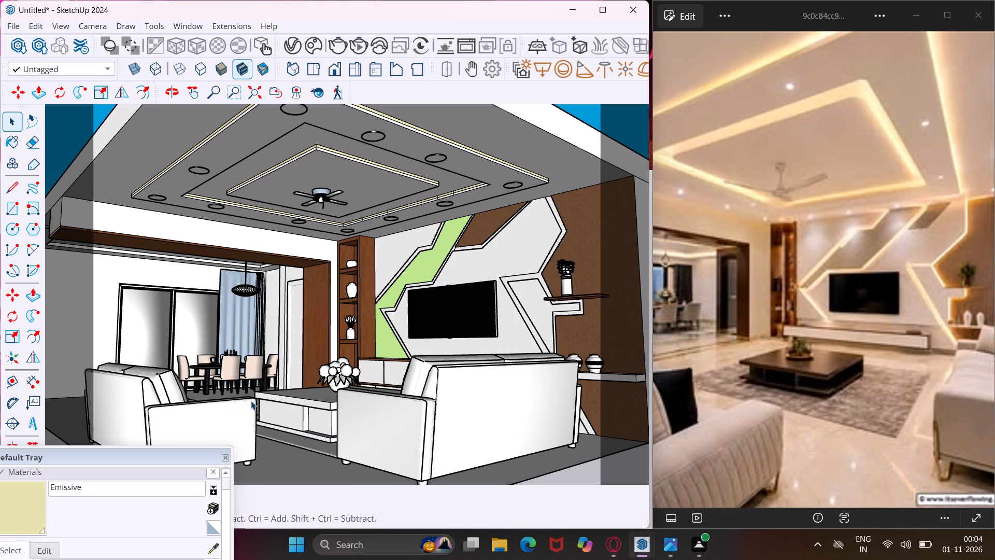
# Compose the camera view like the reference, framing the ceiling, shelf unit, TV wall, coffee table and sofas within the safe frame.
pyautogui.moveTo(251, 401); pyautogui.dragTo(276, 397, button='middle')
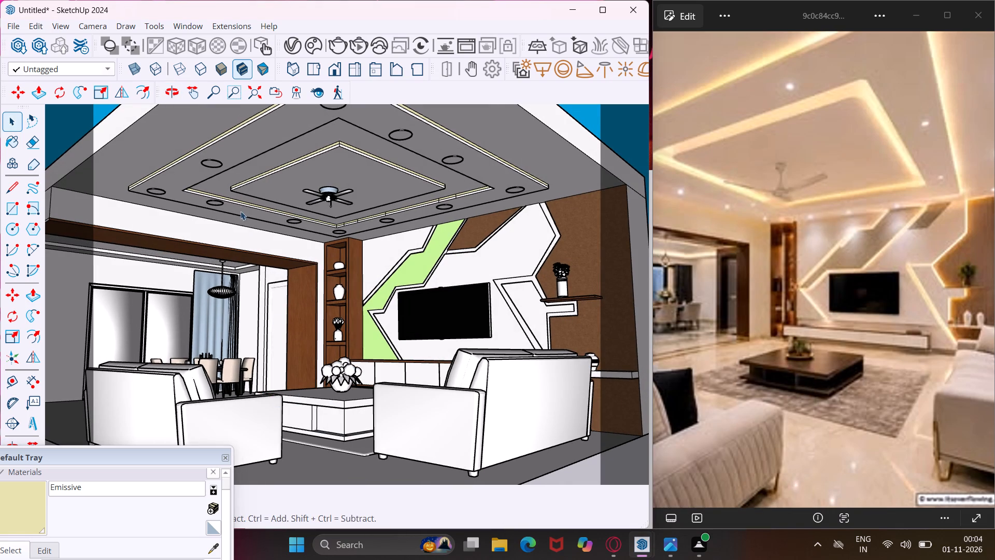
pyautogui.click(196, 99)
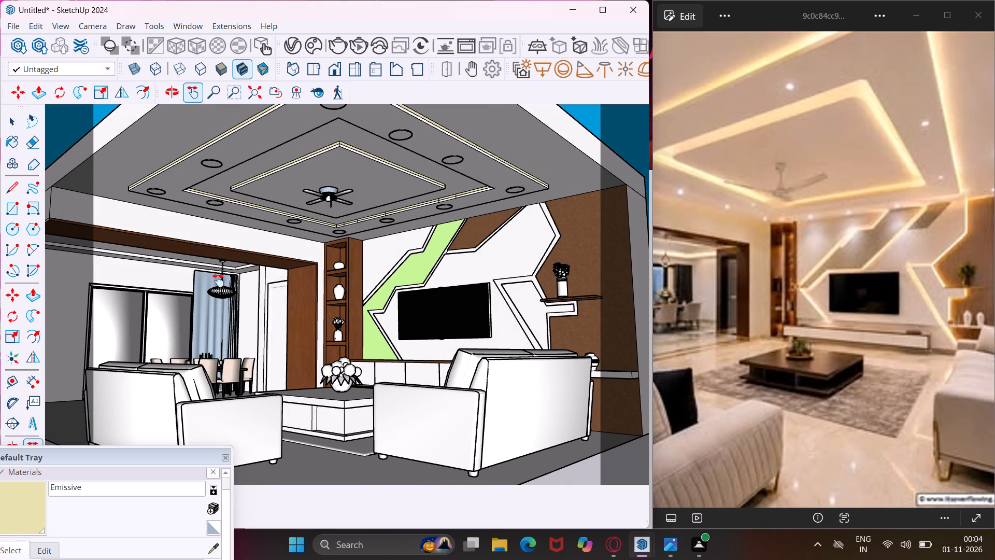
pyautogui.moveTo(218, 281); pyautogui.dragTo(223, 281)
pyautogui.scroll(1, 364, 417)
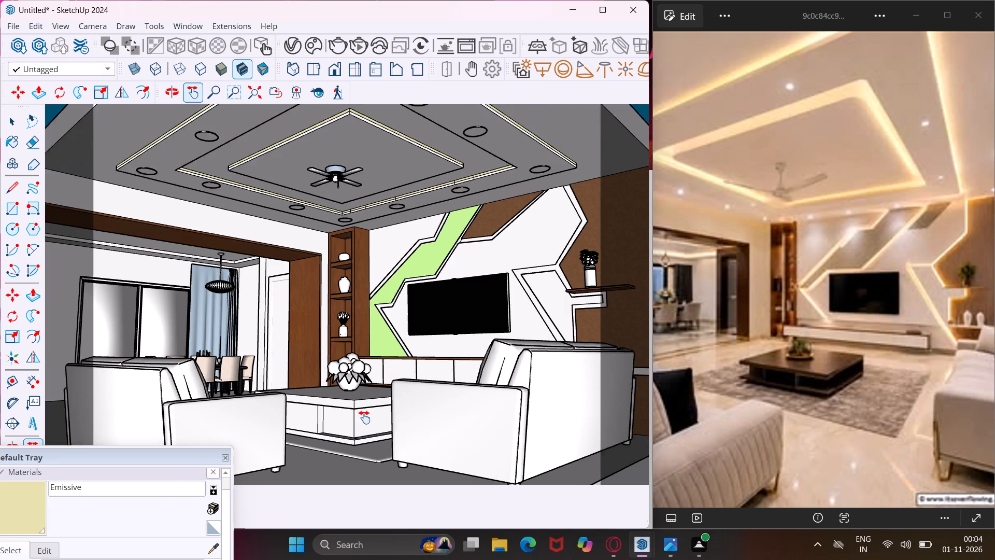
pyautogui.scroll(1, 364, 417)
pyautogui.moveTo(357, 420); pyautogui.dragTo(365, 439, button='middle')
pyautogui.moveTo(365, 440); pyautogui.dragTo(347, 438)
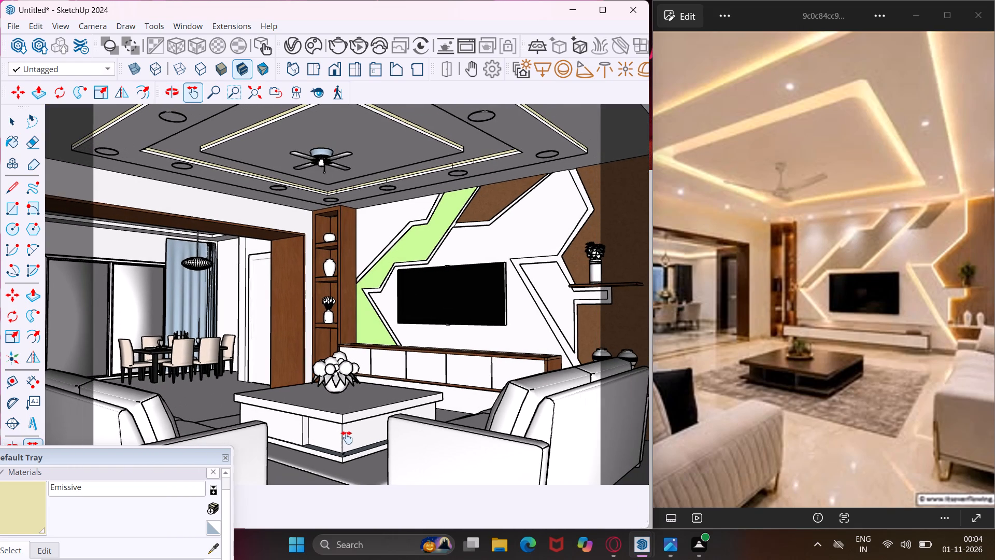
pyautogui.moveTo(347, 438); pyautogui.dragTo(334, 431)
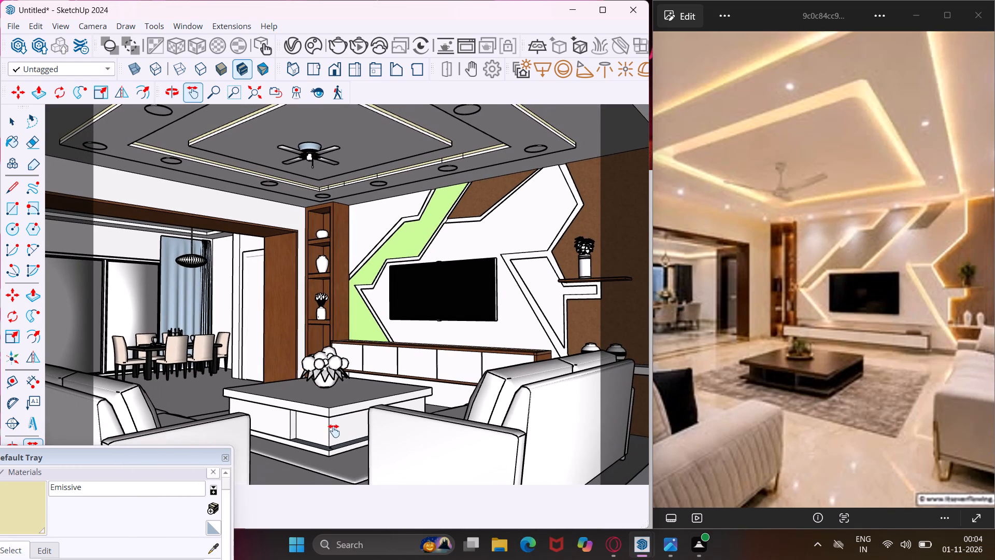
pyautogui.moveTo(334, 431); pyautogui.dragTo(367, 445, button='middle')
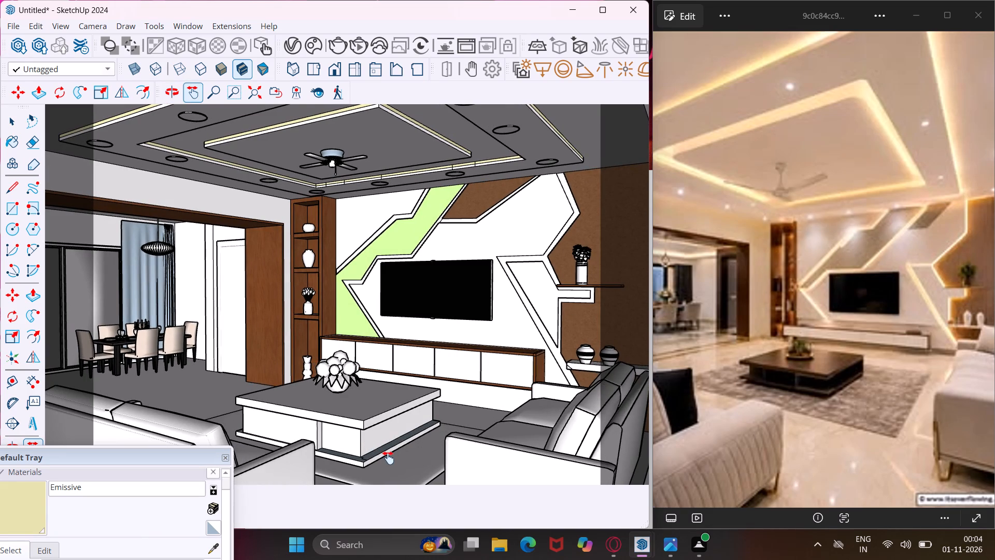
pyautogui.moveTo(388, 458); pyautogui.dragTo(398, 459, button='middle')
pyautogui.moveTo(425, 473); pyautogui.dragTo(411, 472)
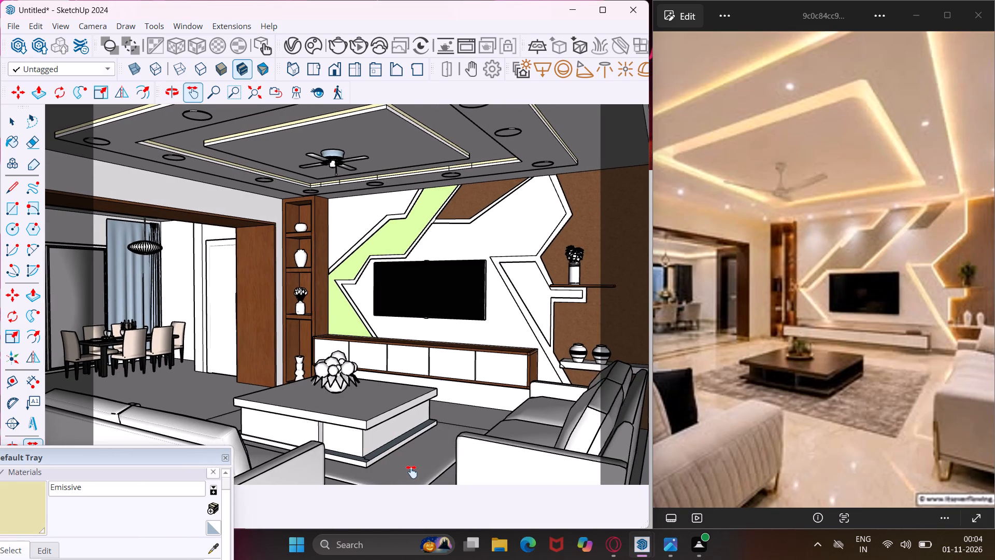
pyautogui.moveTo(411, 472); pyautogui.dragTo(405, 471)
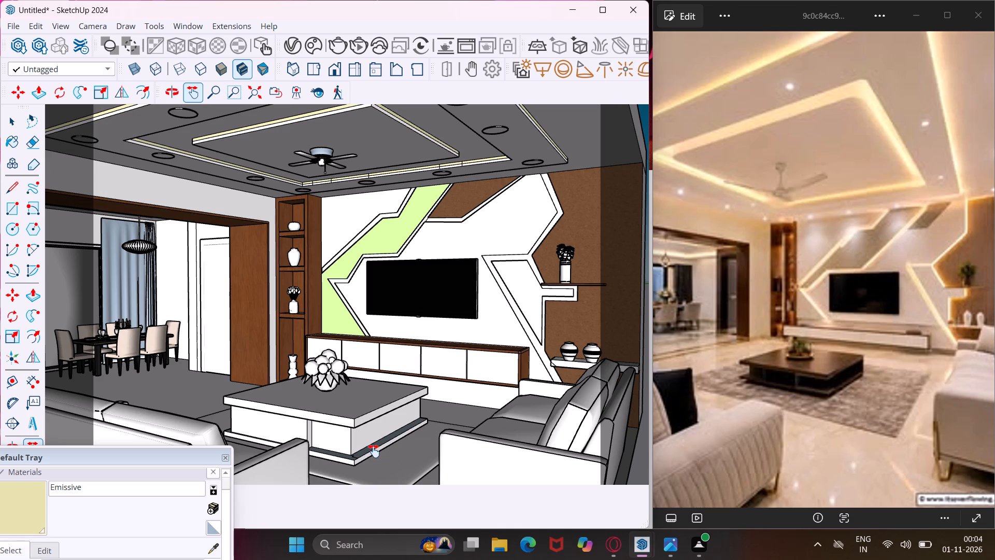
# Save the model in the FUJI folder under the file name 0063.
pyautogui.hotkey('ctrl', 's')
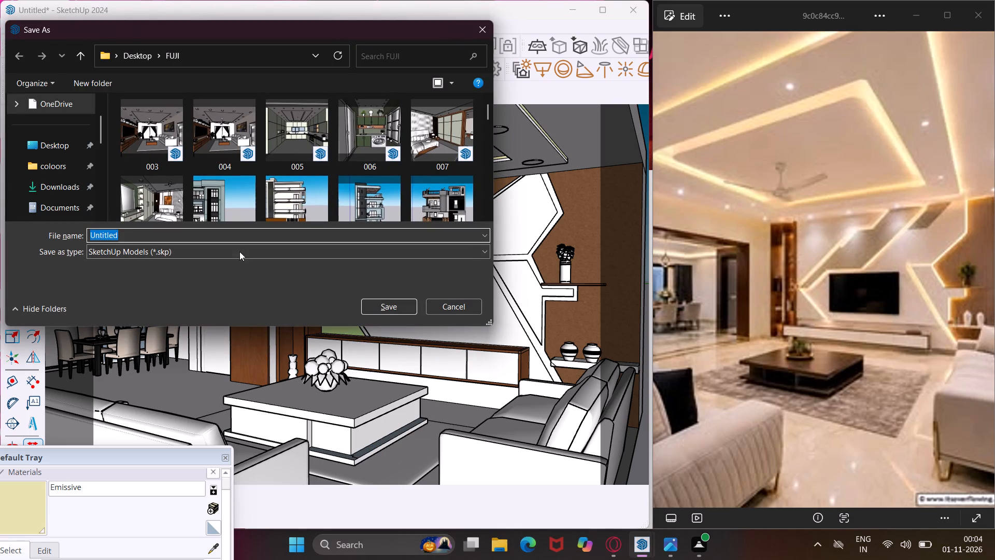
pyautogui.click(235, 238)
pyautogui.press('BackSpace')
pyautogui.press('BackSpace')
pyautogui.press('BackSpace')
pyautogui.press('BackSpace')
pyautogui.press('BackSpace')
pyautogui.press('BackSpace')
pyautogui.press('BackSpace')
pyautogui.press('BackSpace')
pyautogui.press('BackSpace')
pyautogui.press('BackSpace')
pyautogui.press('BackSpace')
pyautogui.press('BackSpace')
pyautogui.press('BackSpace')
pyautogui.press('BackSpace')
pyautogui.press('BackSpace')
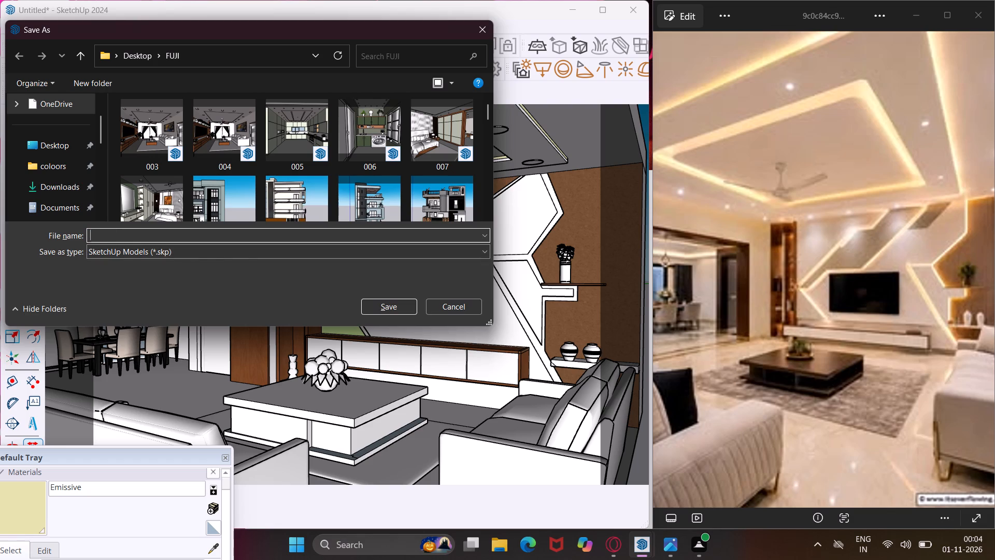
pyautogui.write('00')
pyautogui.press('6')
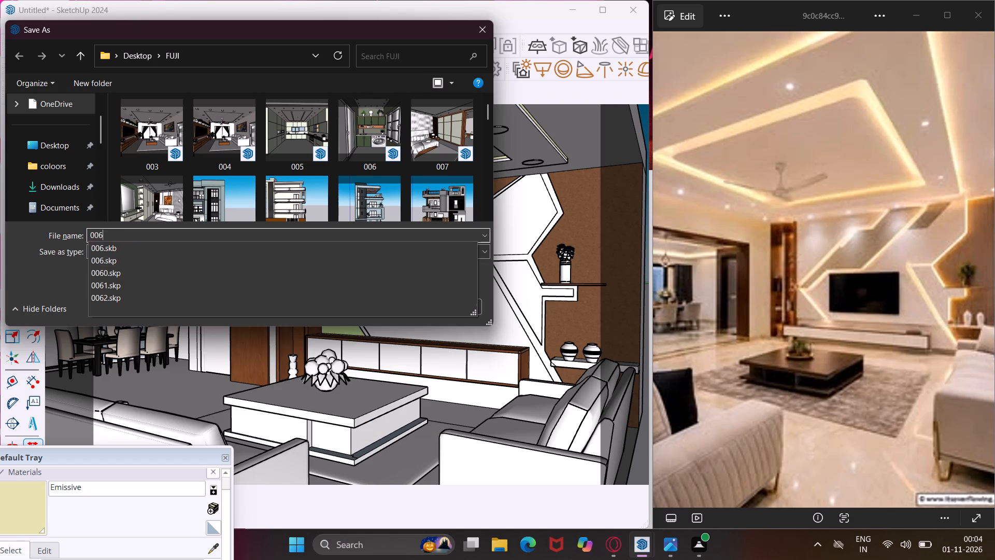
pyautogui.press('3')
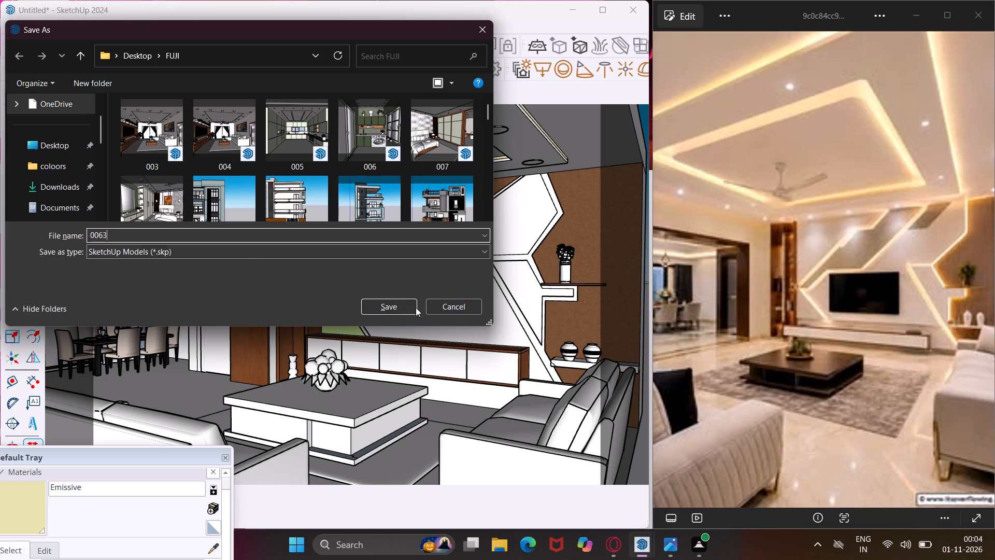
pyautogui.click(377, 307)
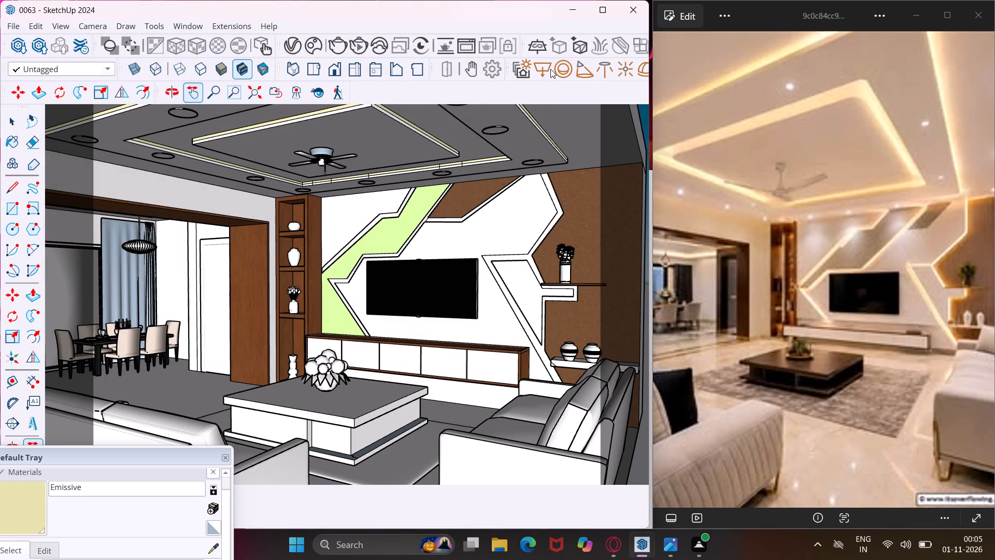
# Minimise the SketchUp window to reveal the desktop.
pyautogui.click(566, 4)
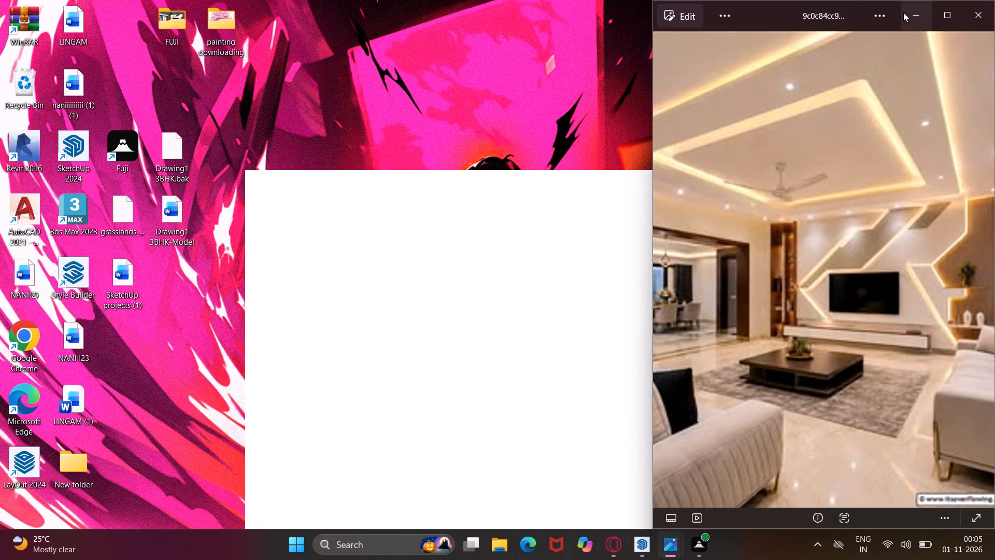